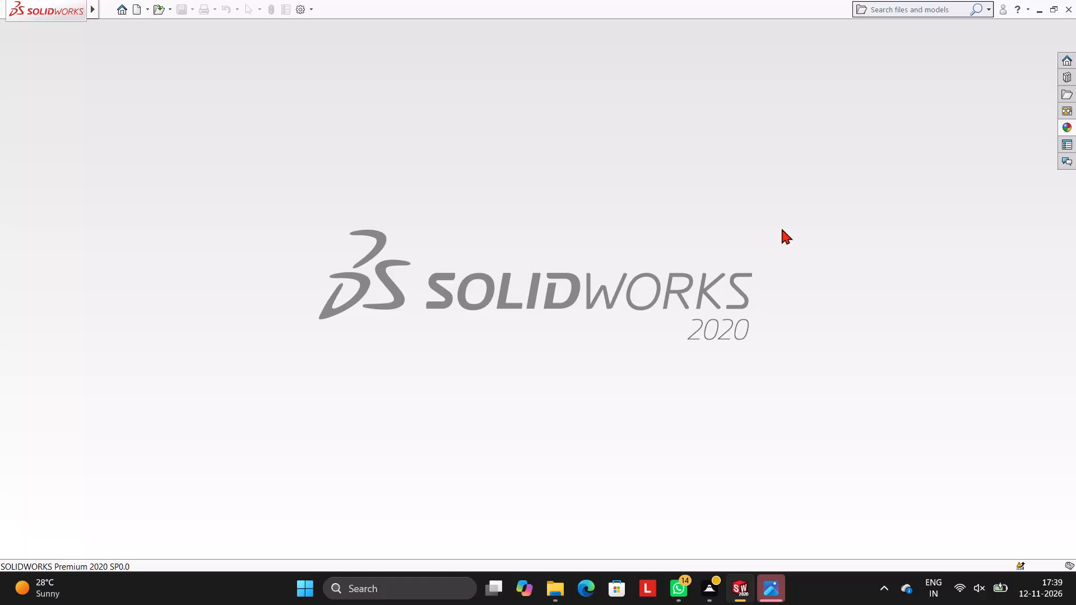
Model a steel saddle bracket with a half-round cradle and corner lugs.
Create a new part document.
left_click(136, 12)
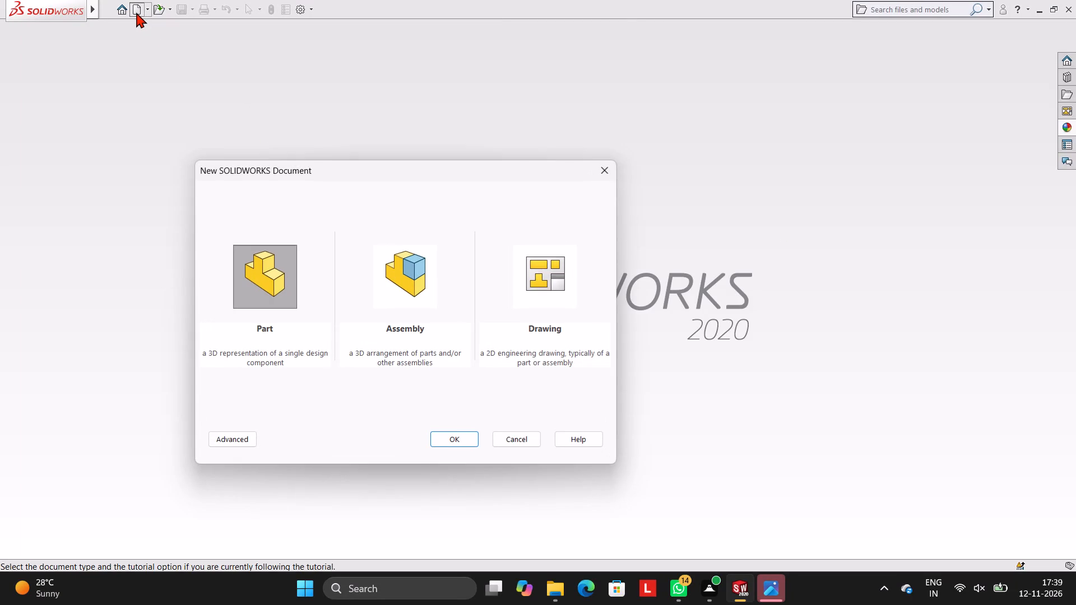
left_click(457, 436)
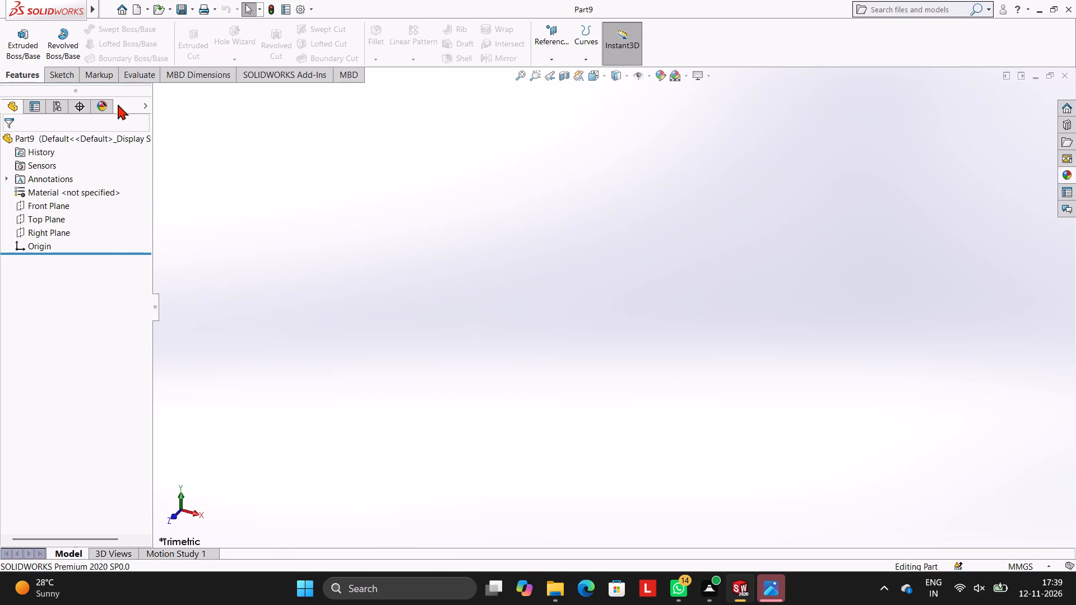
Start a sketch on the Front Plane.
left_click(55, 207)
left_click(63, 191)
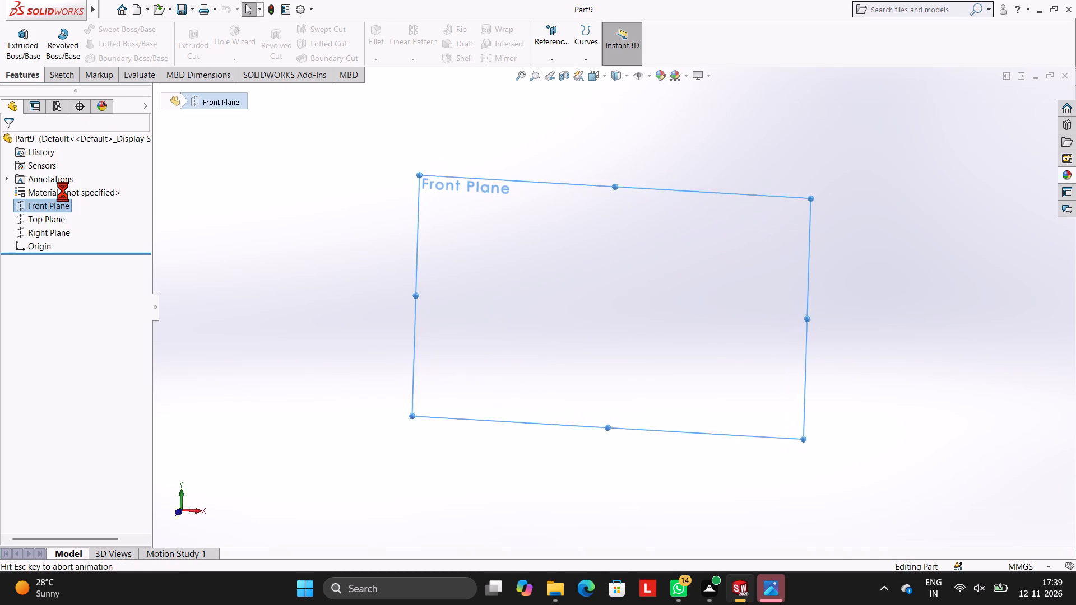
left_click(499, 292)
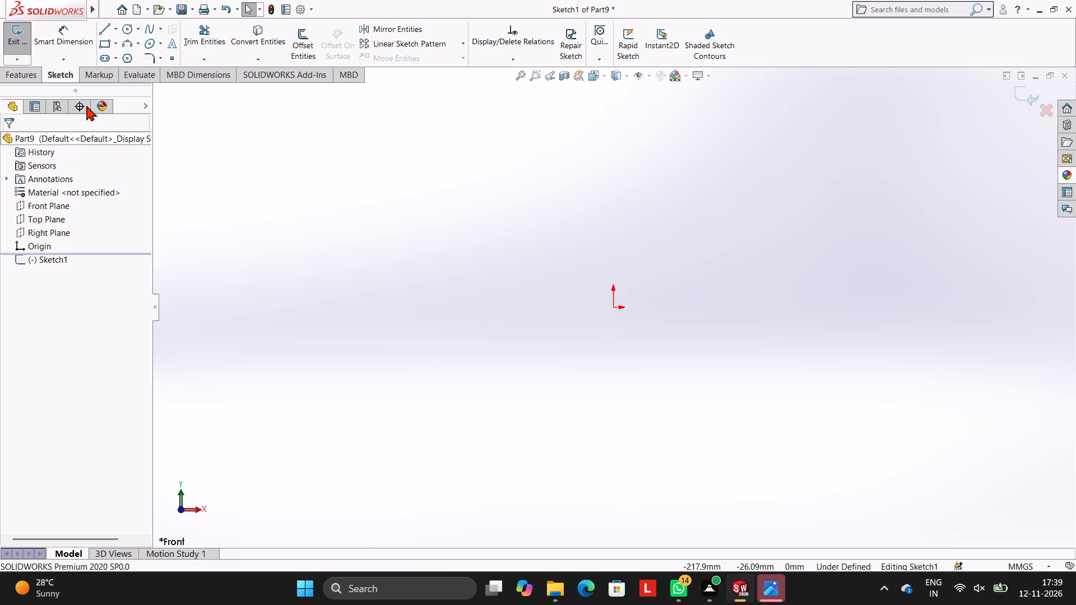
Draw a closed line rectangle 80 mm wide and 40 mm high, with its upper-left corner at the origin.
left_click(103, 32)
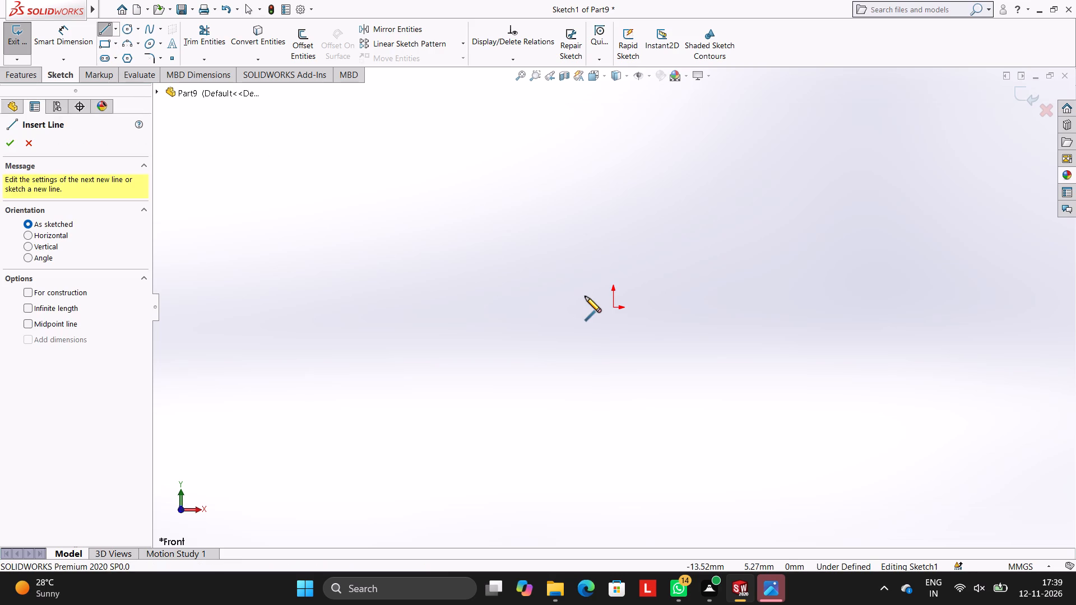
left_click(614, 309)
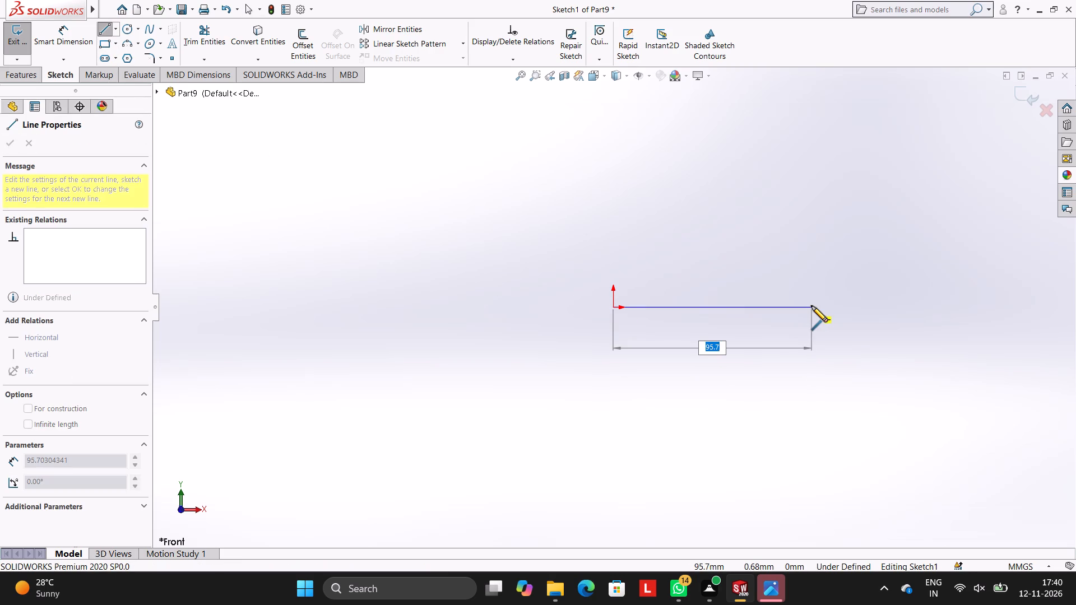
type("80")
key("Return")
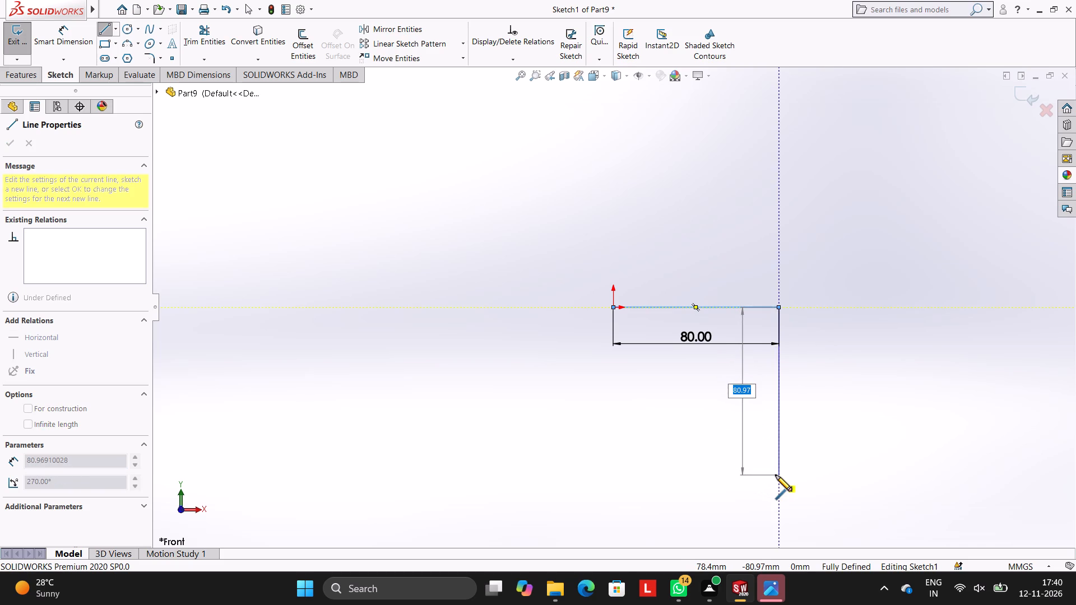
type("40")
key("Return")
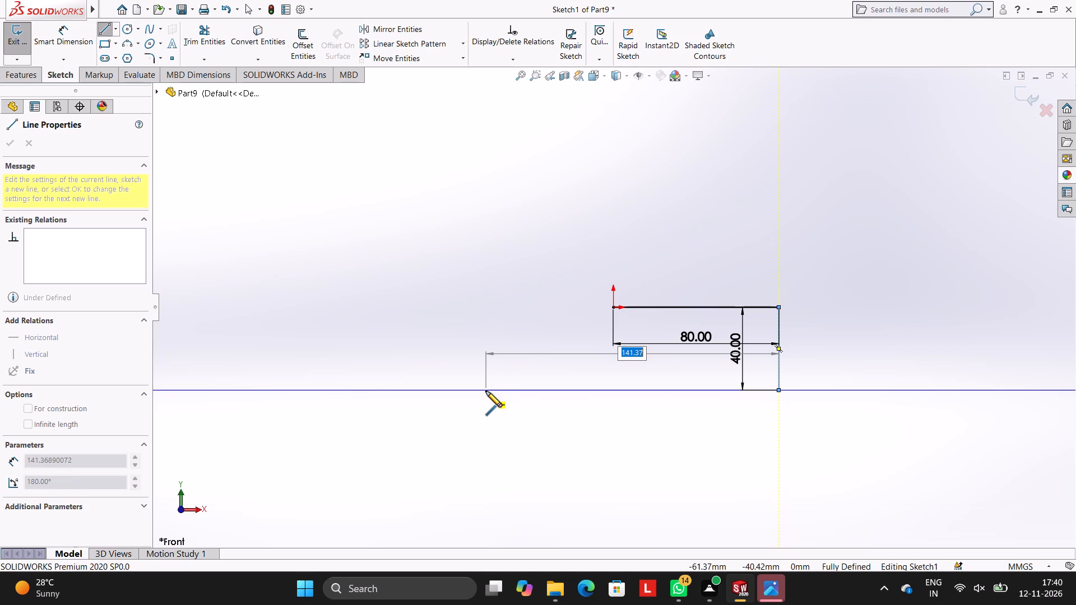
type("80")
key("Return")
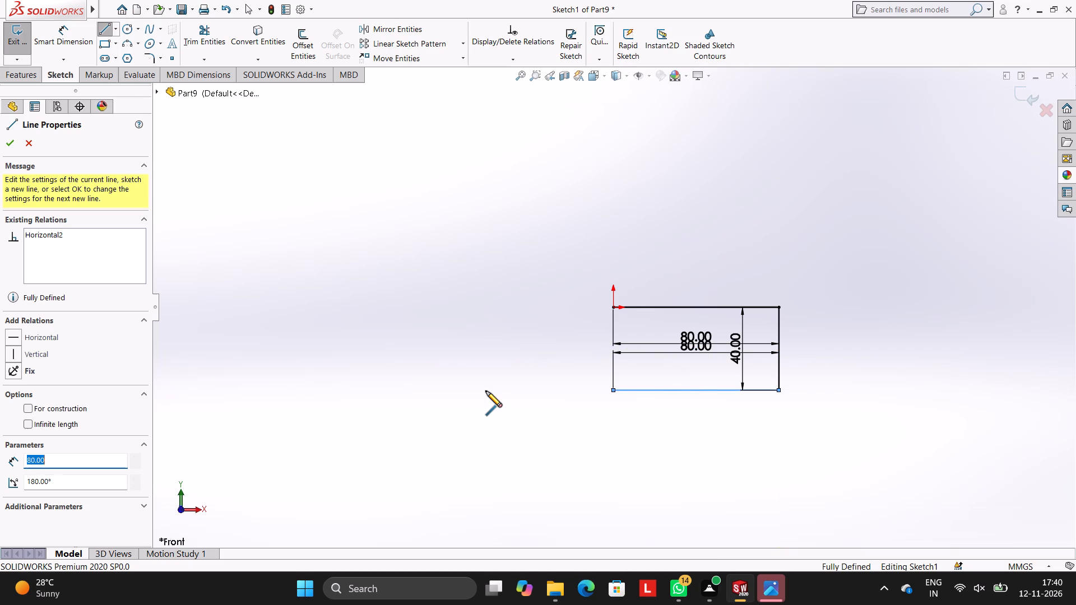
left_click(615, 307)
key("Escape")
key("Escape")
key("Escape")
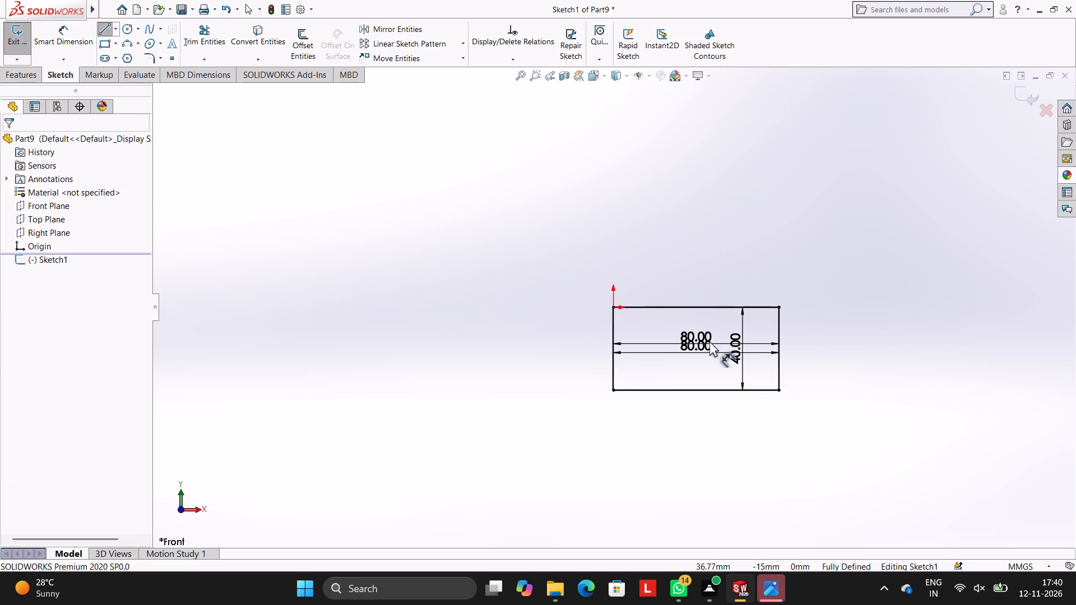
Round both lower corners of the rectangle with 10 mm sketch fillets.
scroll(796, 370, "up", 4)
scroll(796, 370, "down", 3)
scroll(457, 272, "up", 1)
scroll(454, 270, "down", 2)
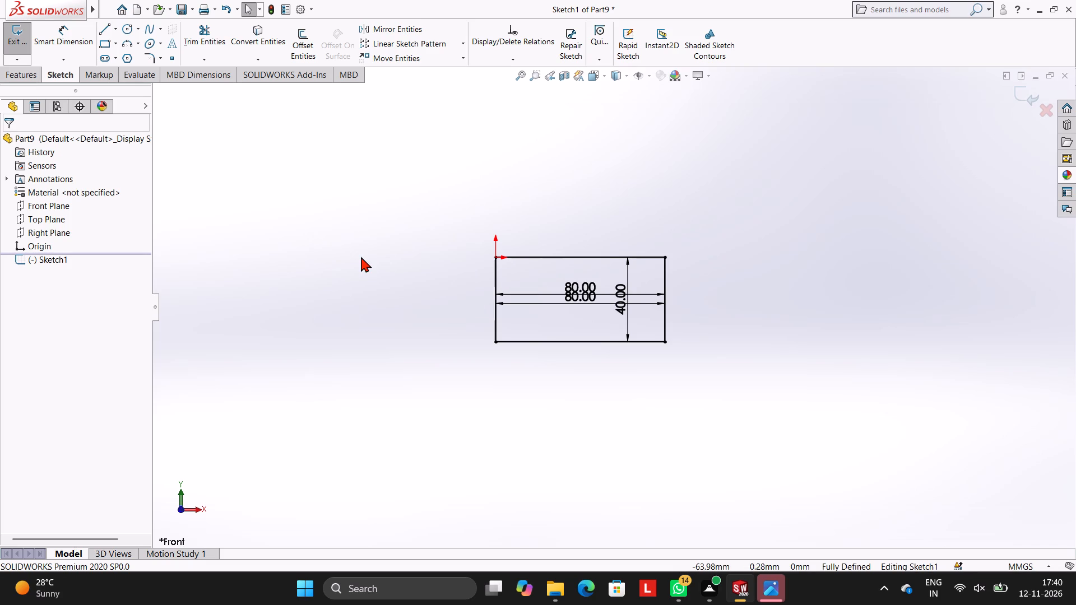
left_click(148, 57)
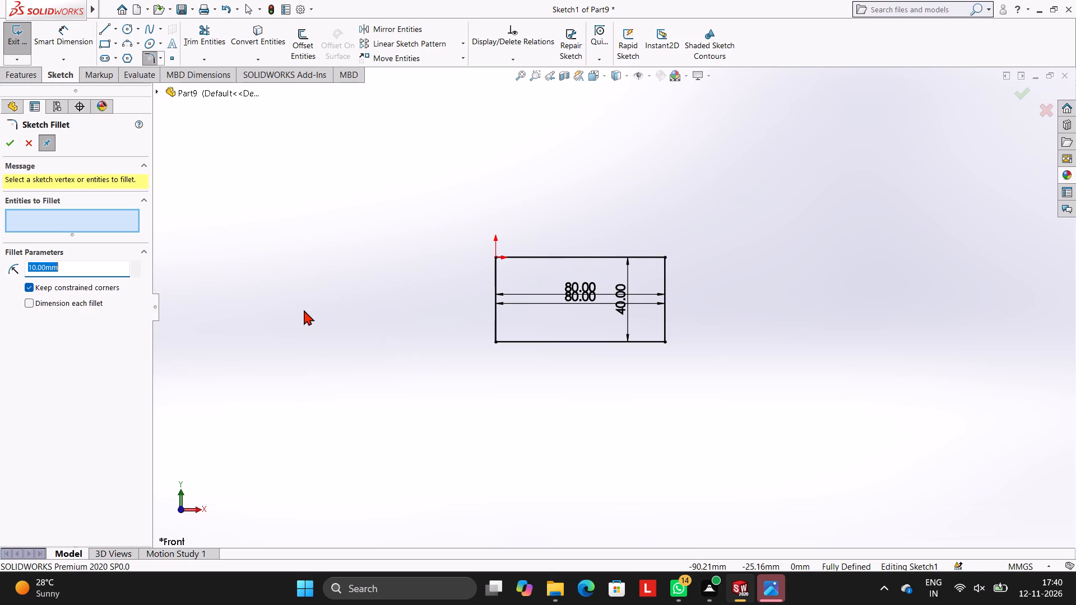
left_click(494, 319)
left_click(509, 341)
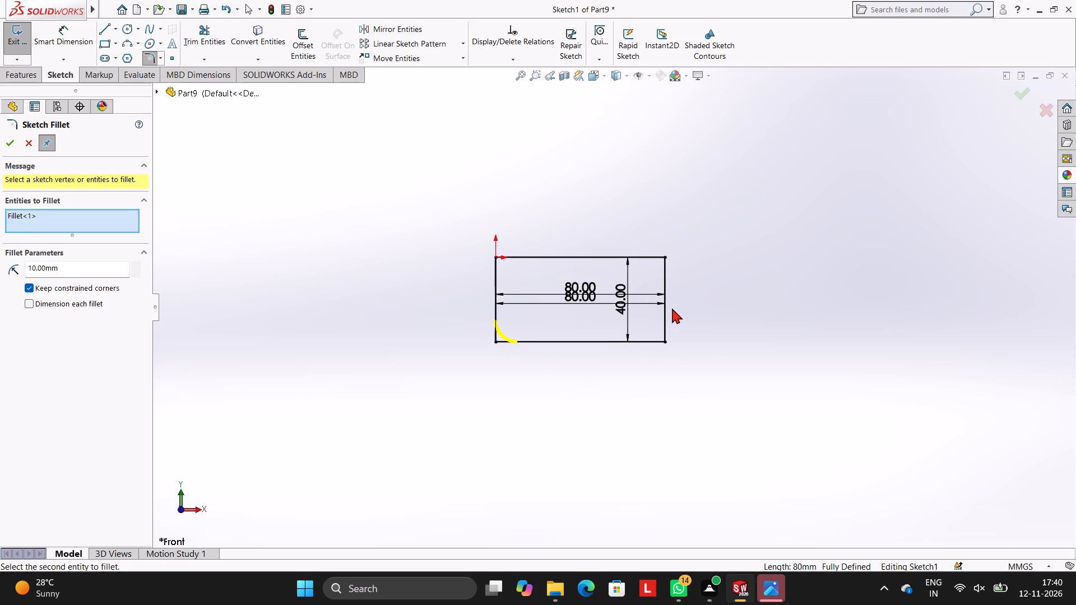
left_click(666, 309)
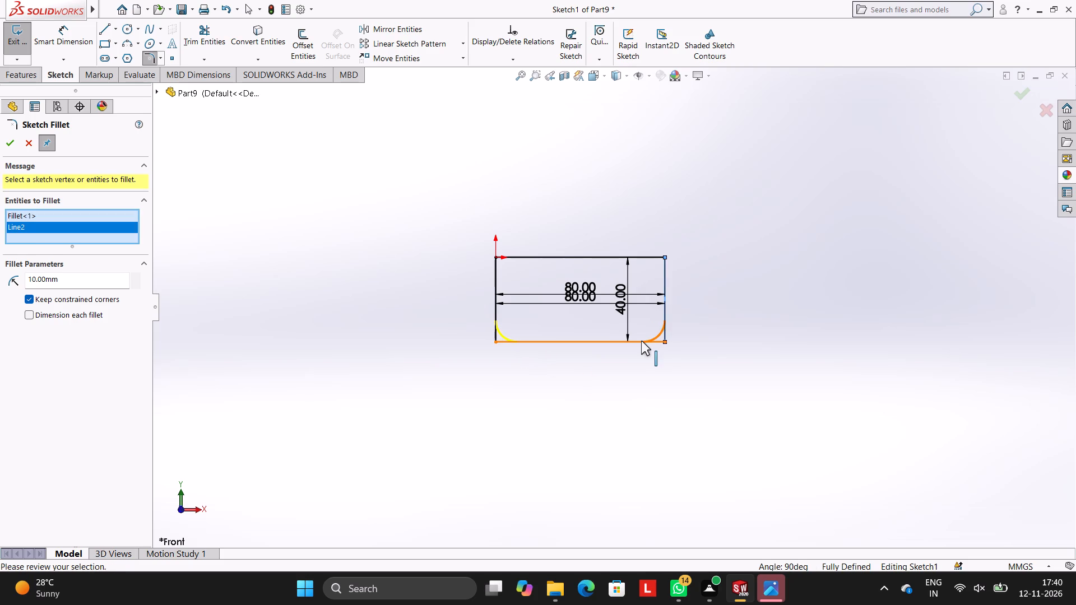
left_click(641, 341)
left_click(8, 144)
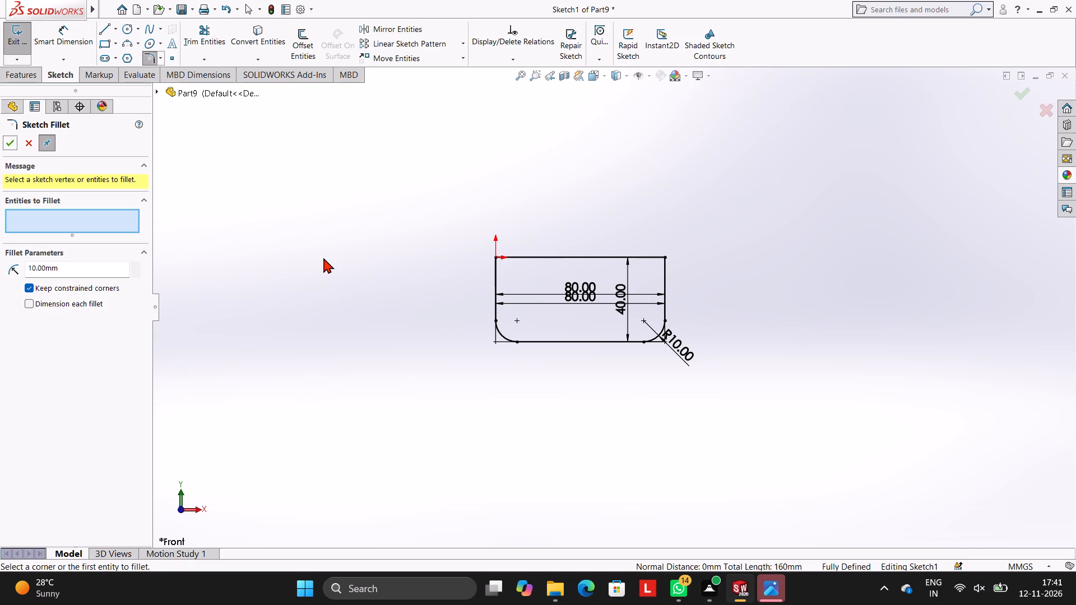
left_click(29, 72)
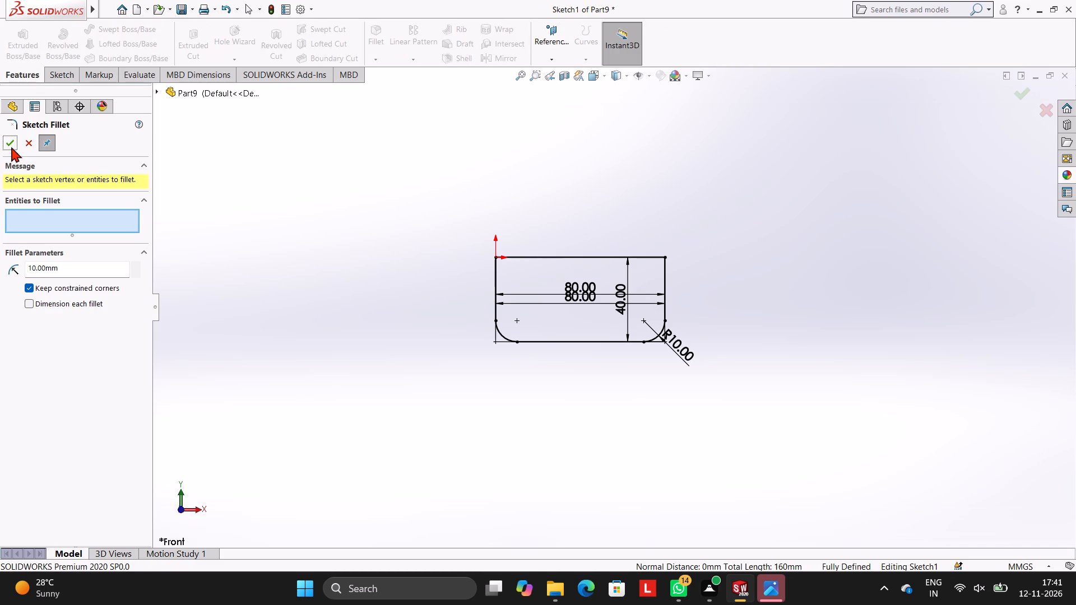
left_click(11, 140)
Extrude the rounded profile as a blind boss 10 mm deep.
left_click(21, 49)
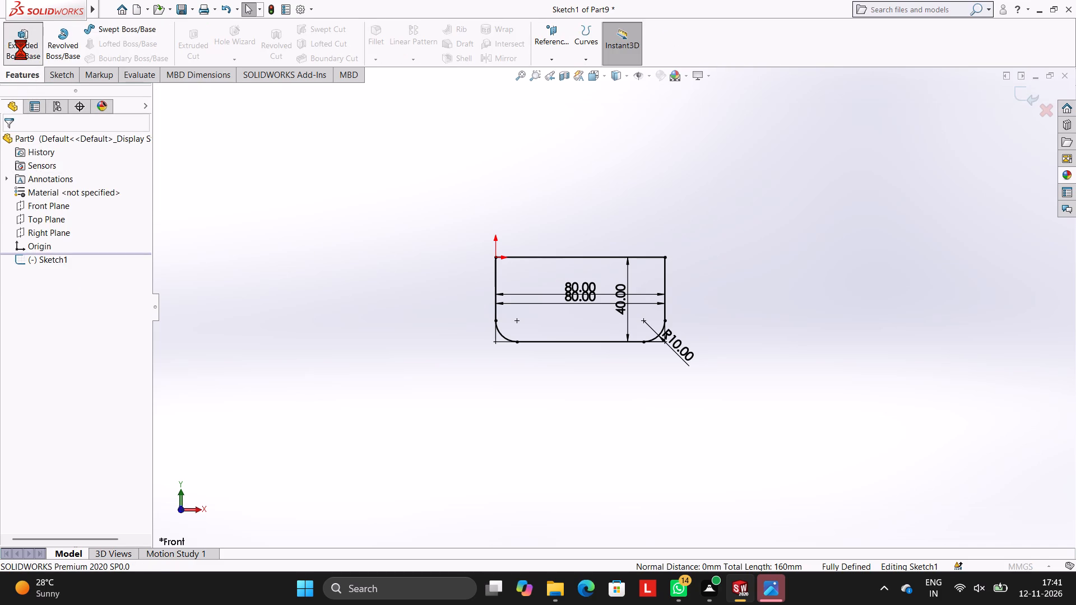
left_click(14, 148)
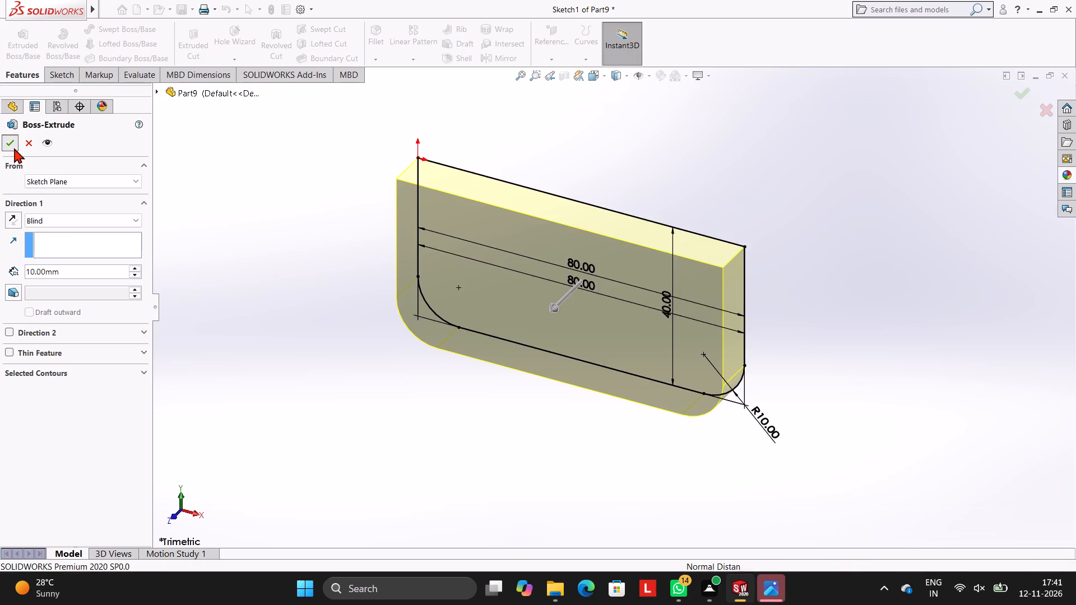
left_click(241, 220)
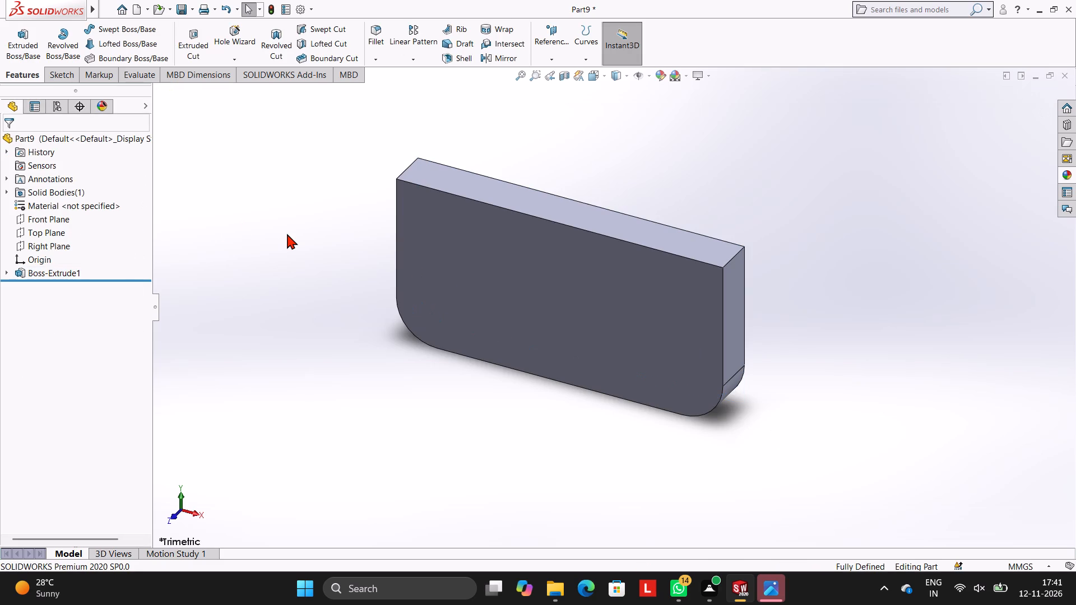
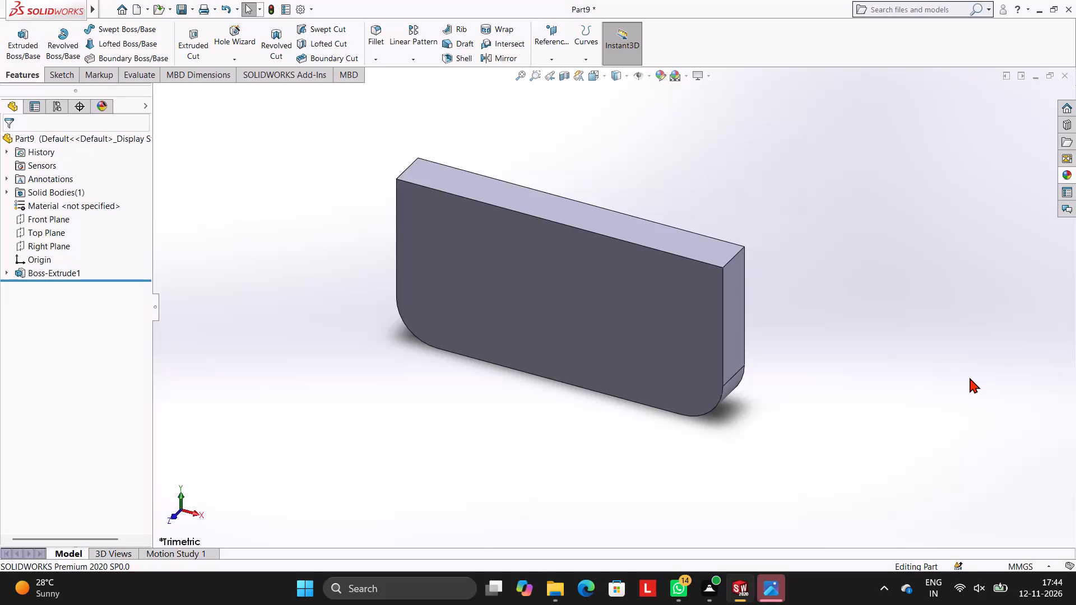
Start a sketch on the plate's narrow top face and view it straight on.
middle_click_drag(835, 291, 855, 265)
scroll(855, 265, "down", 1)
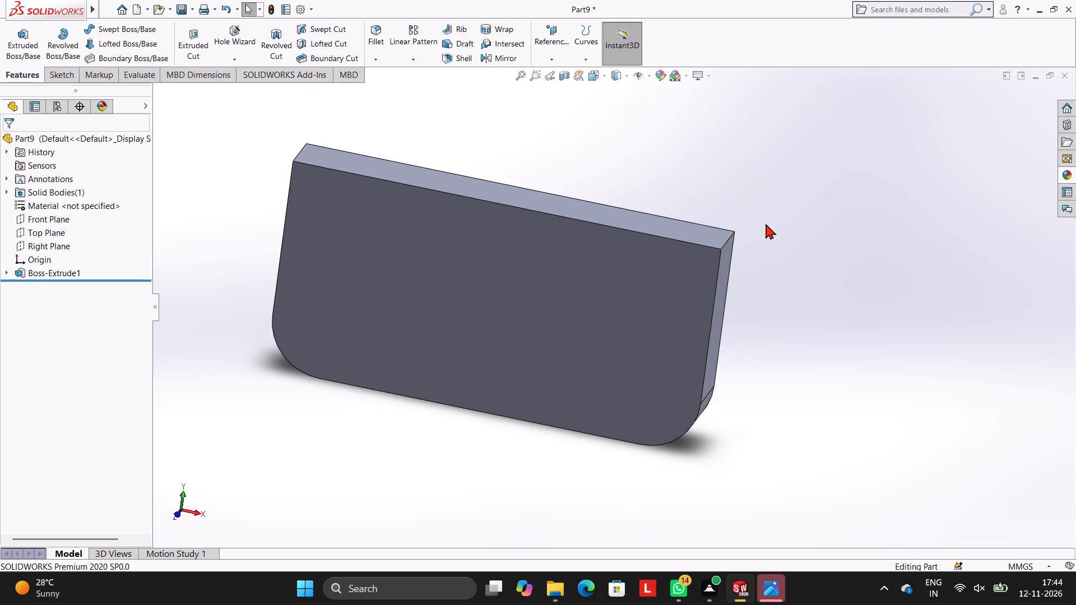
middle_click_drag(761, 223, 655, 234)
middle_click_drag(684, 187, 735, 265)
left_click(512, 246)
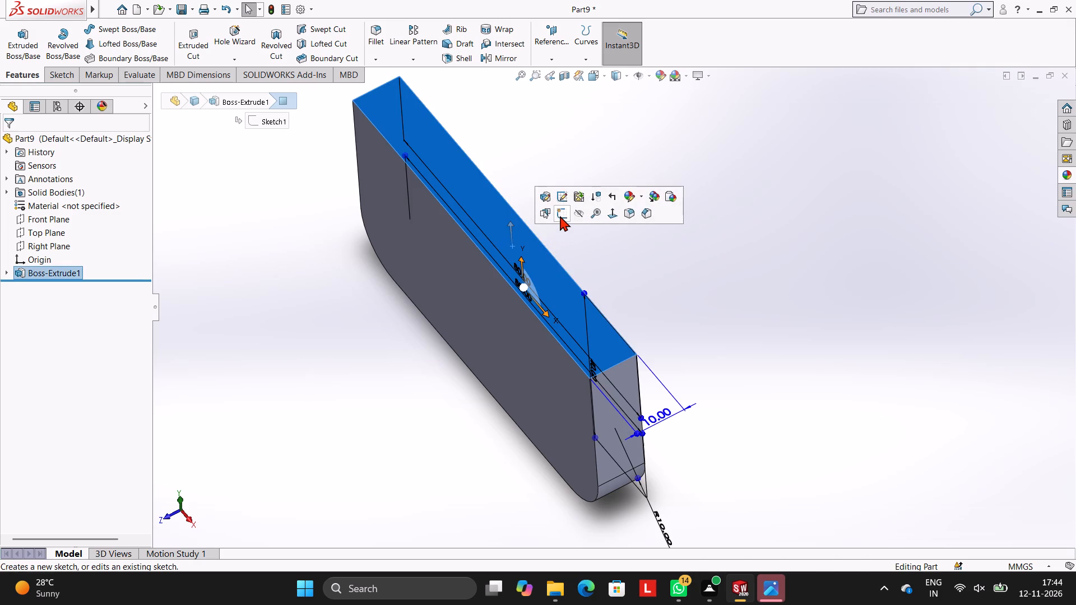
left_click(560, 216)
key("ctrl+8")
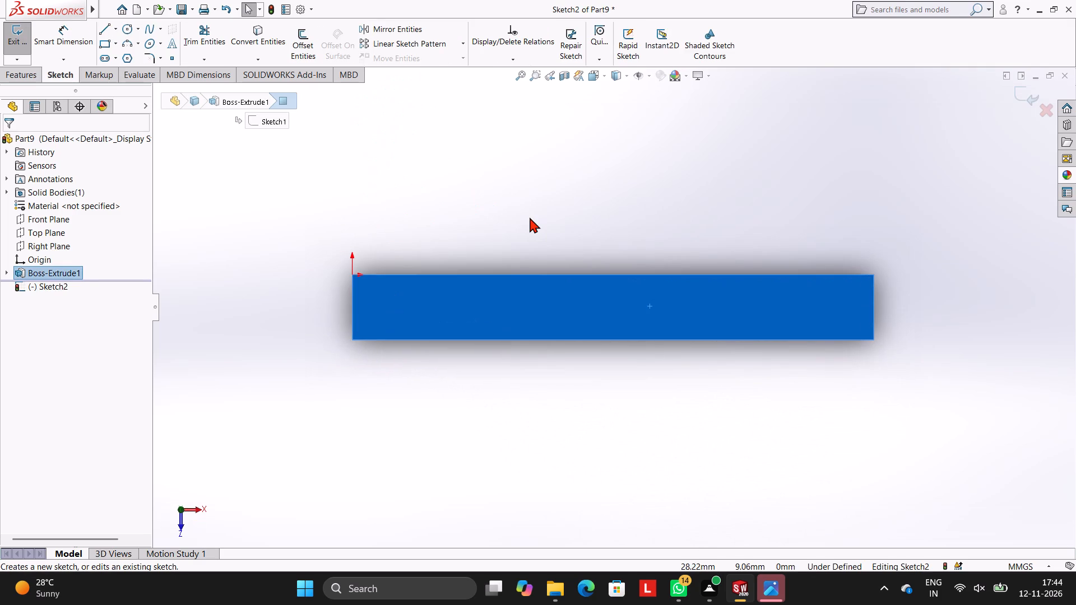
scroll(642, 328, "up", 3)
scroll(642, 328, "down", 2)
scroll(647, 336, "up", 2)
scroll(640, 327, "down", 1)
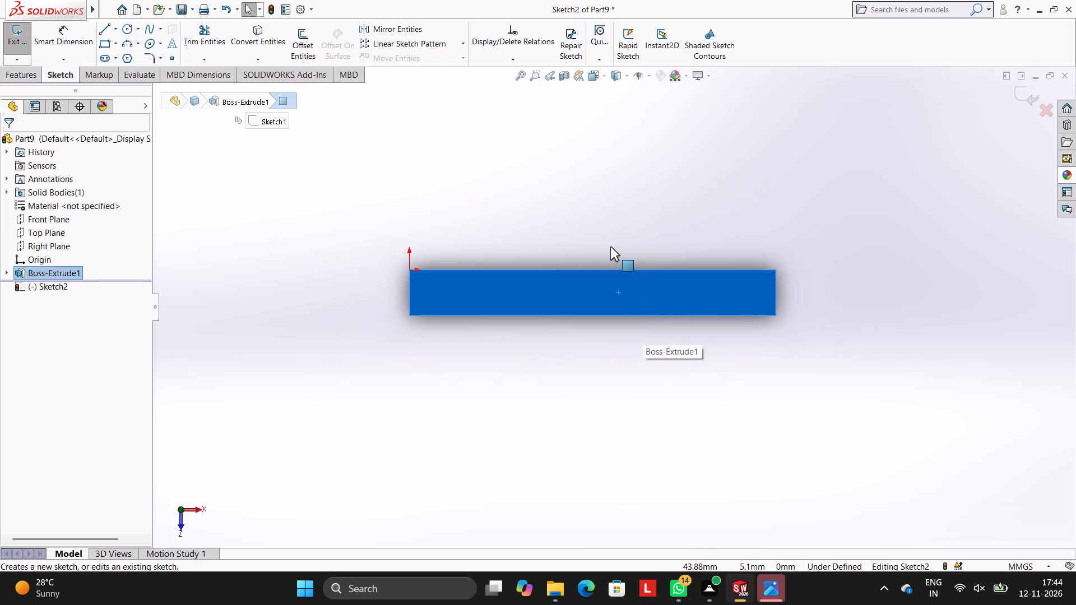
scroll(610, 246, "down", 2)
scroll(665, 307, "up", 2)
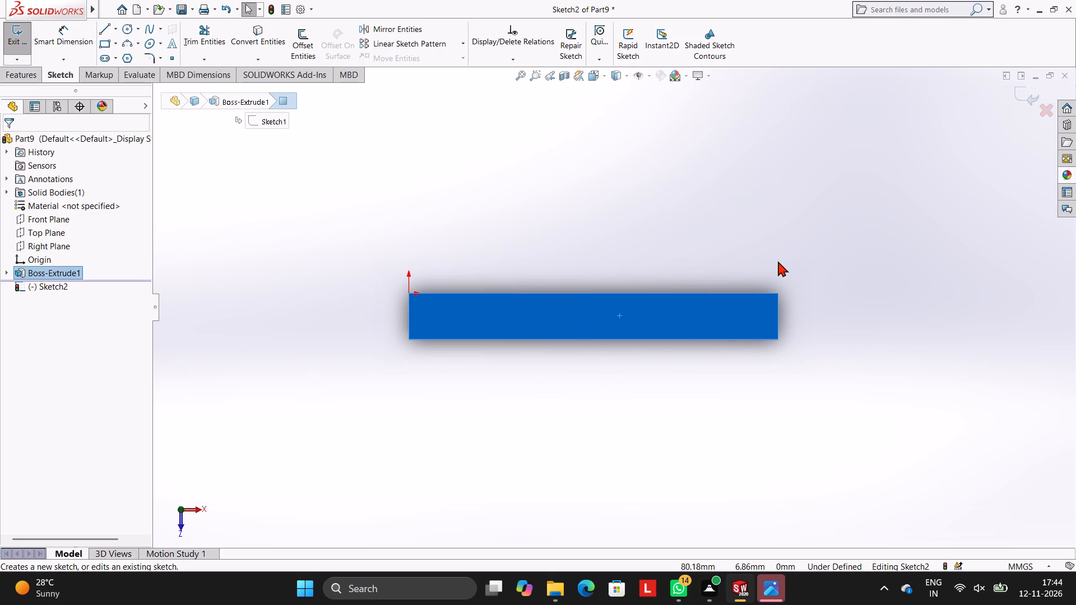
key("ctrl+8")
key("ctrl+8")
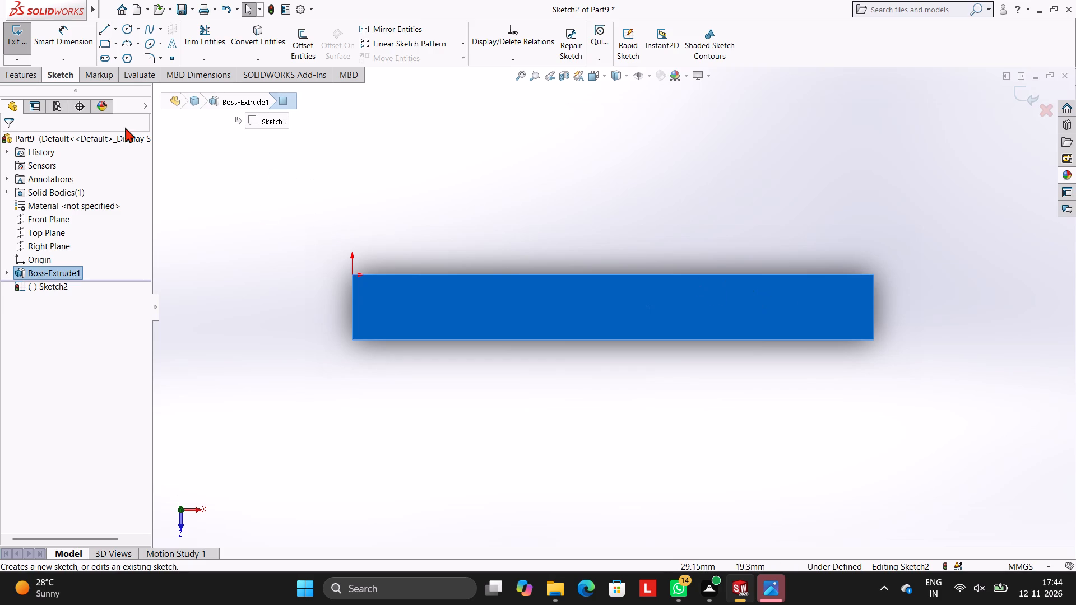
Draw an 80 × 20 mm line rectangle outward from the plate's rear edge, starting with a 20 mm dividing line at the edge's midpoint.
left_click(104, 26)
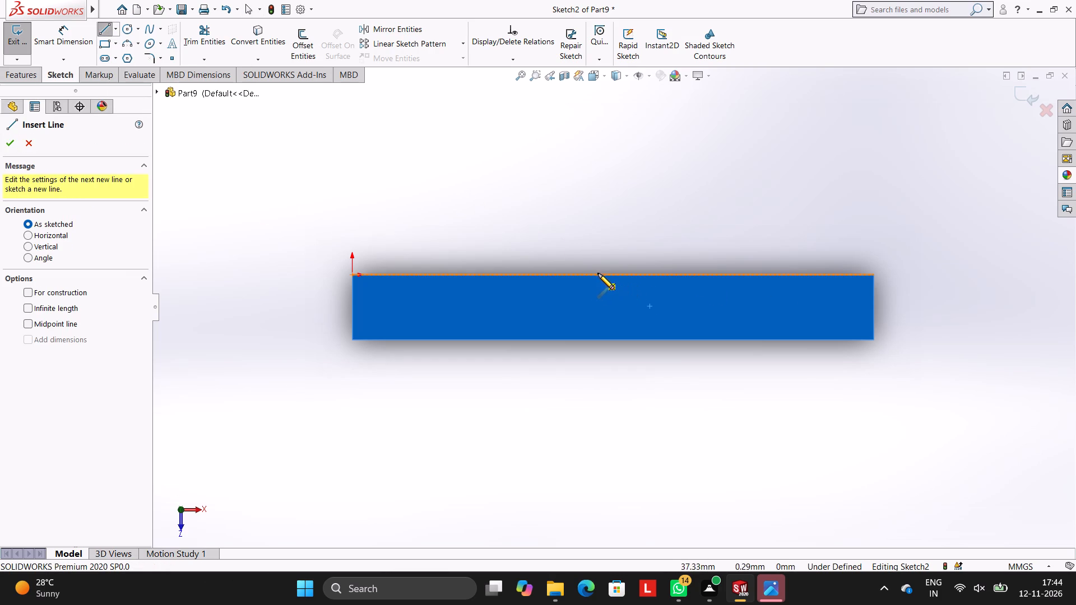
left_click(613, 275)
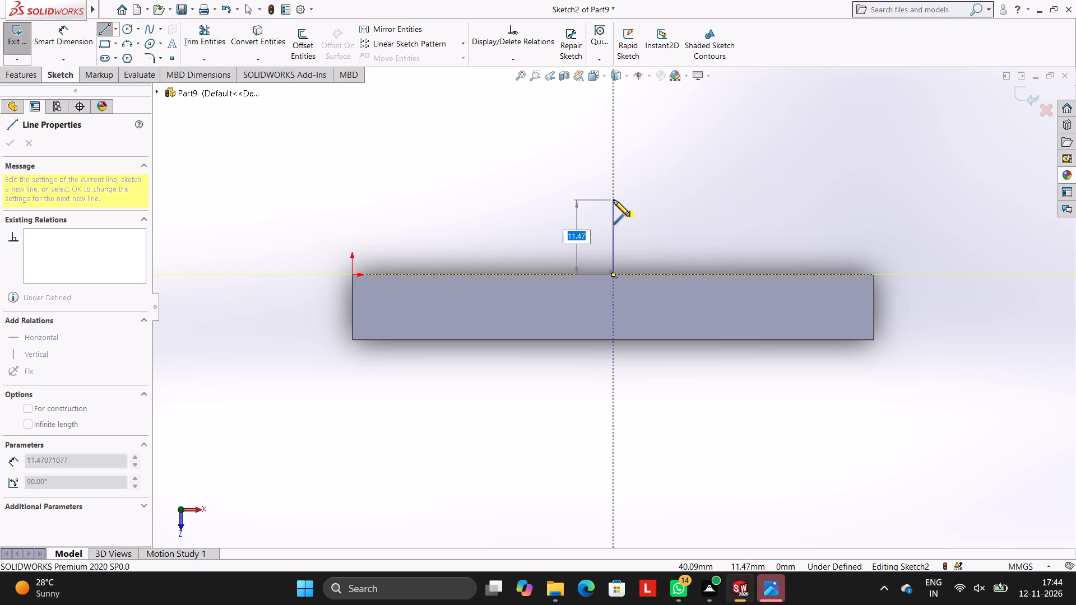
type("20")
key("Return")
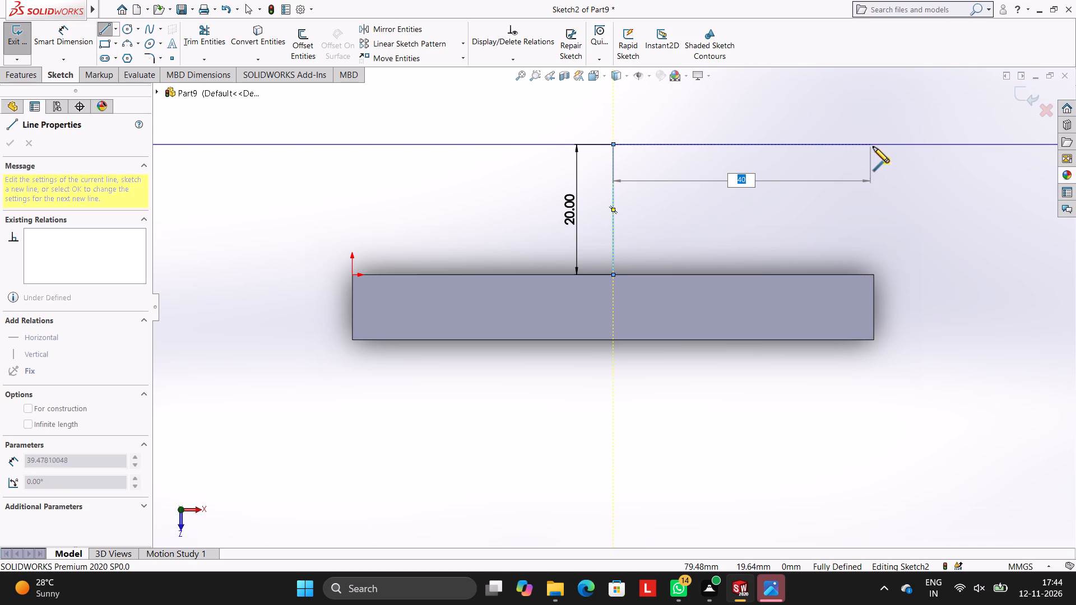
left_click(875, 147)
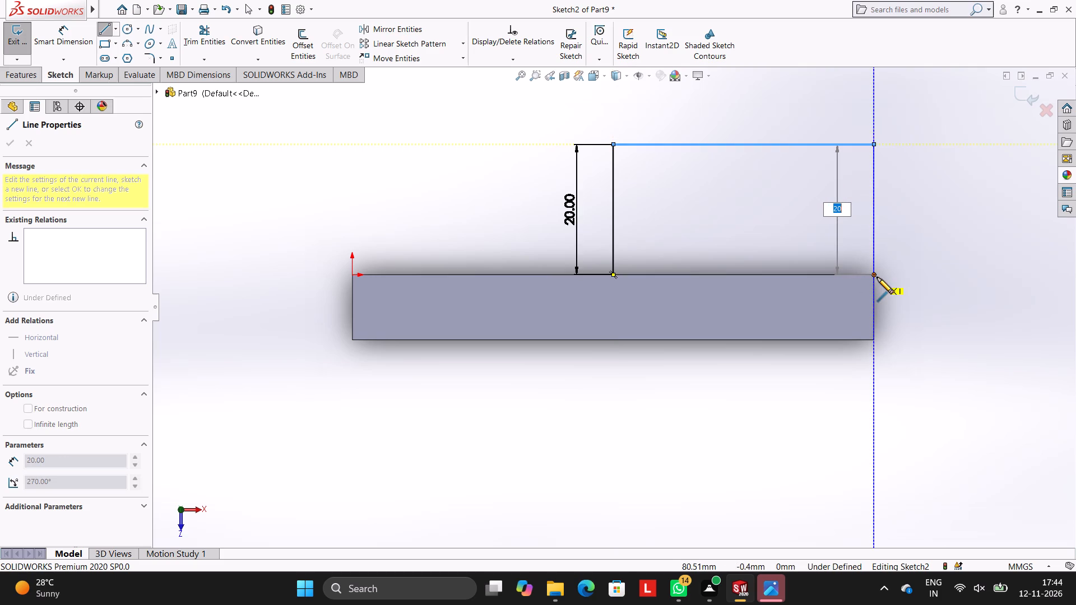
left_click(875, 277)
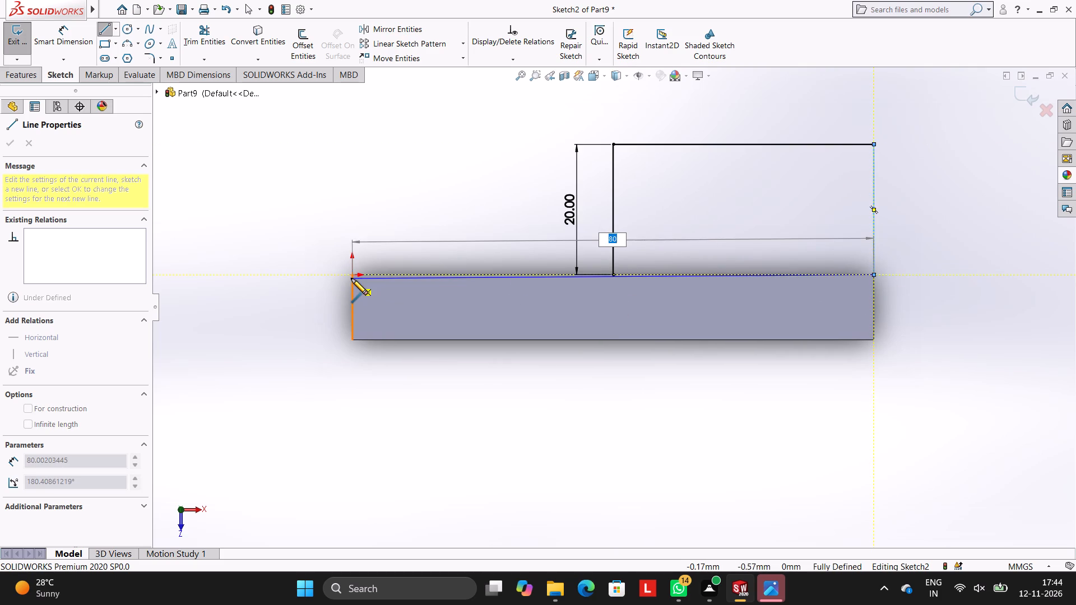
left_click(351, 274)
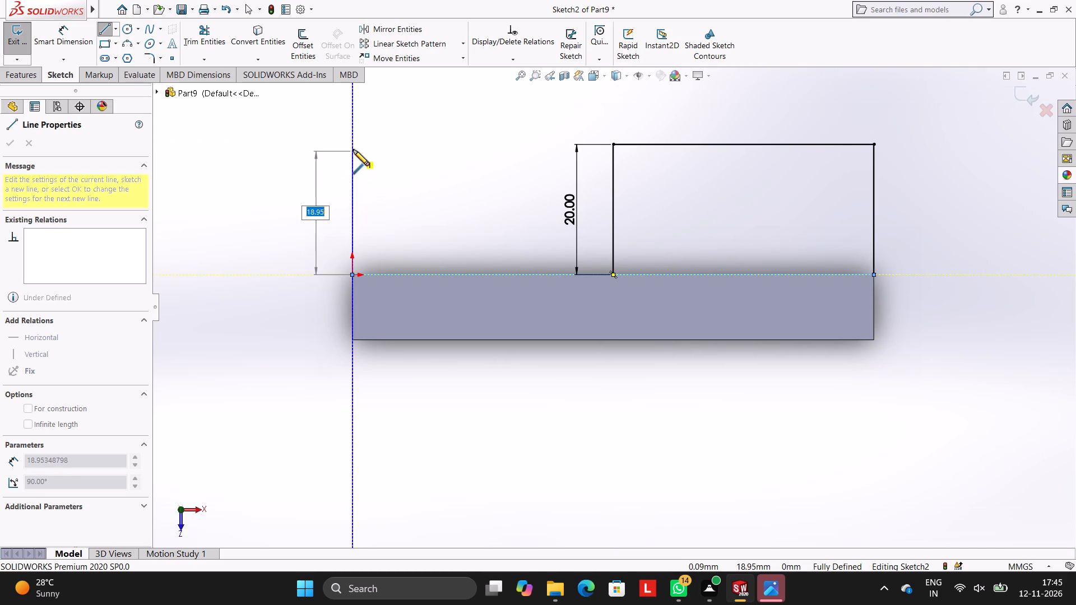
left_click(353, 145)
left_click(613, 145)
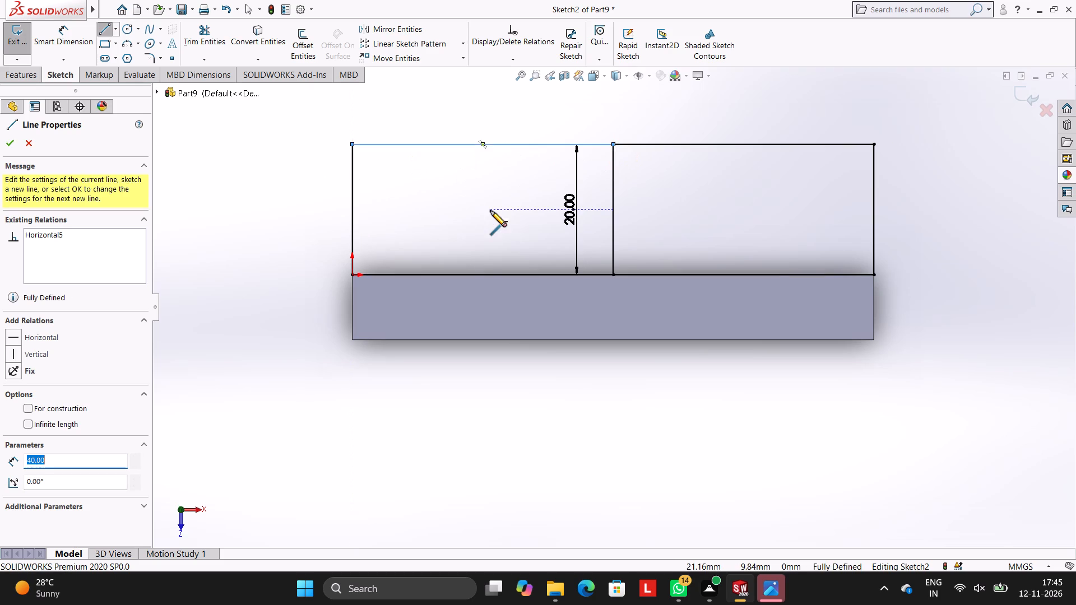
key("Escape")
key("Escape")
key("Escape")
Trim away the dividing line in the middle of the rectangle.
left_click(200, 38)
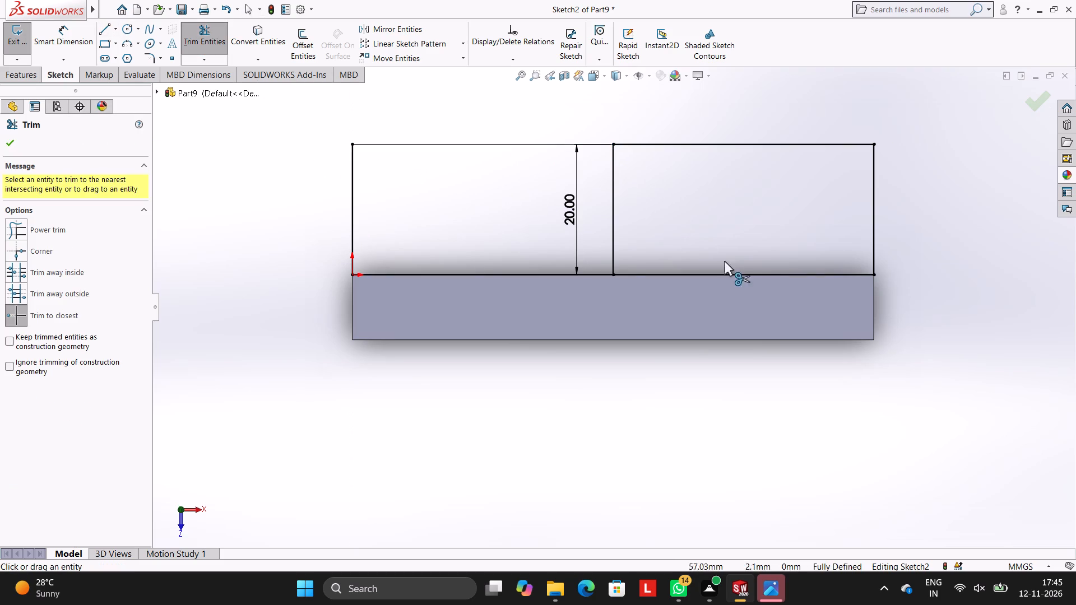
left_click(610, 233)
key("Escape")
Replace the two 40 mm segments of the rectangle's outer side with a single 80 mm line.
left_click(556, 140)
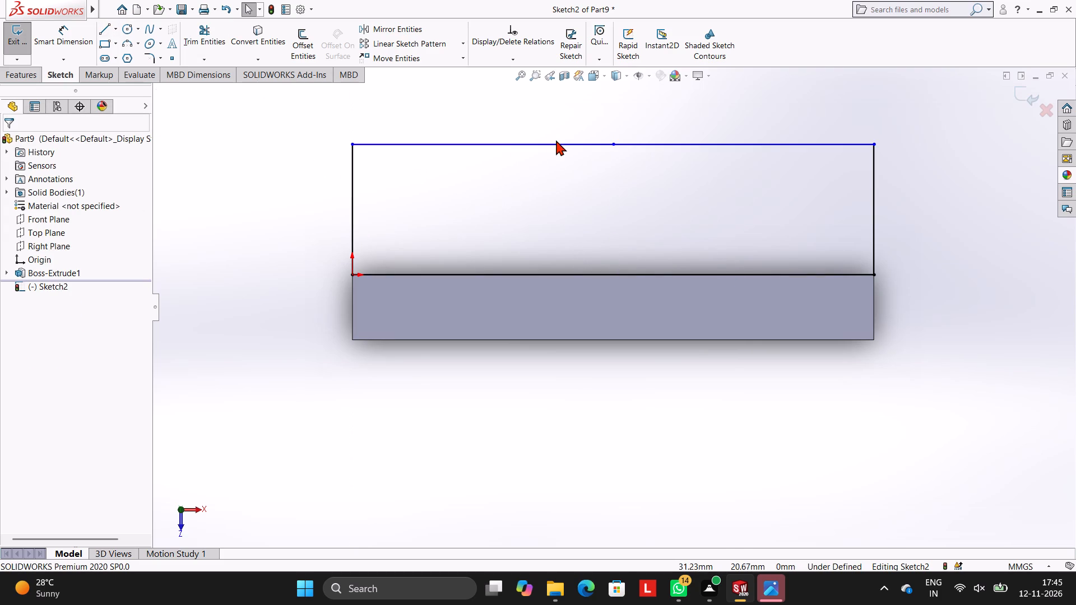
left_click(571, 147)
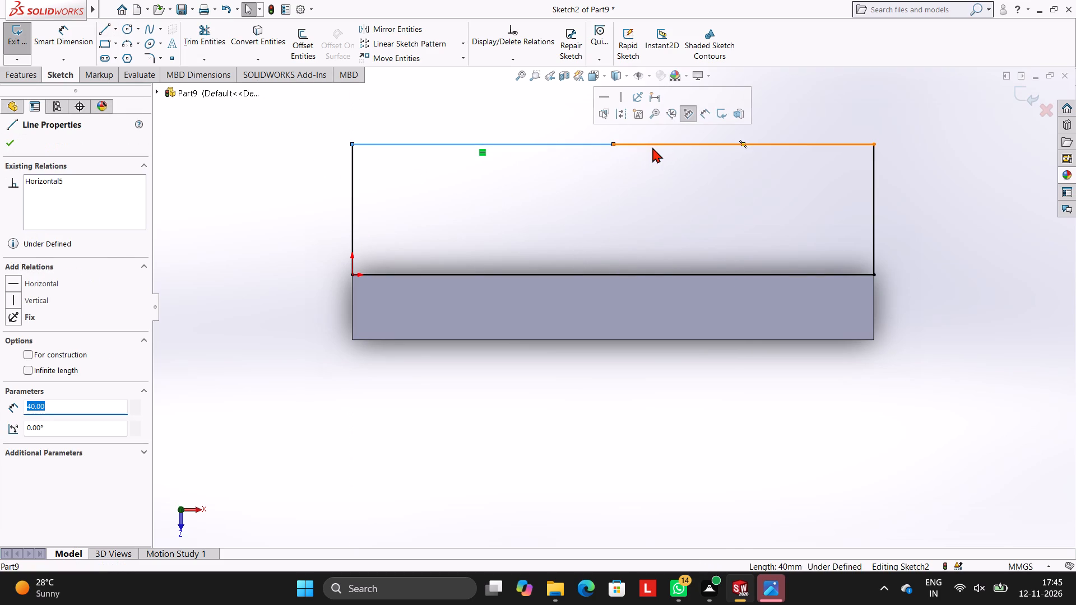
key("Delete")
left_click(652, 147)
left_click(650, 147)
key("Delete")
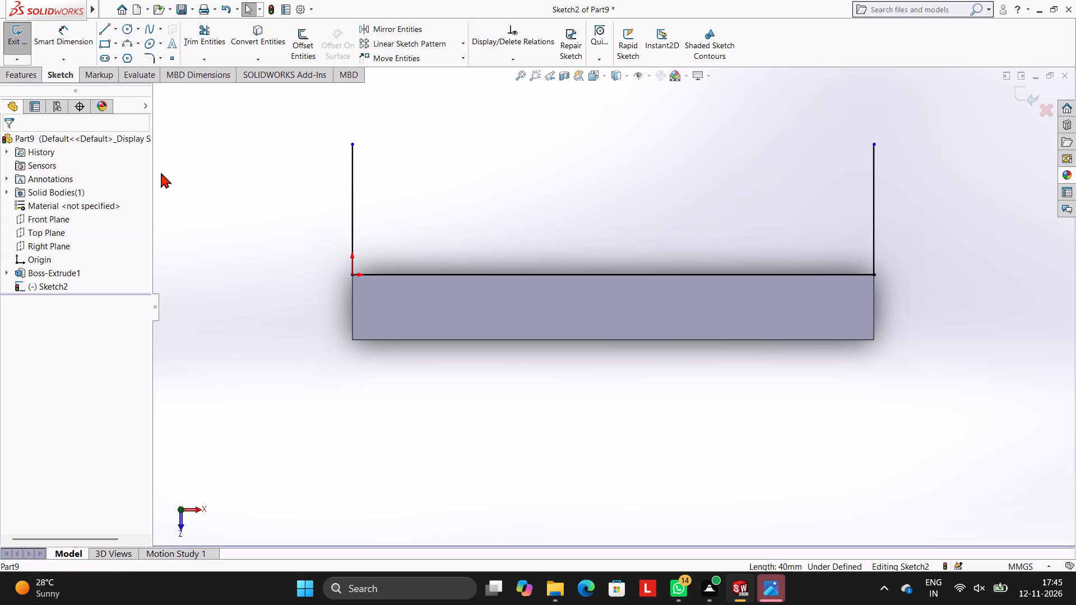
left_click(99, 22)
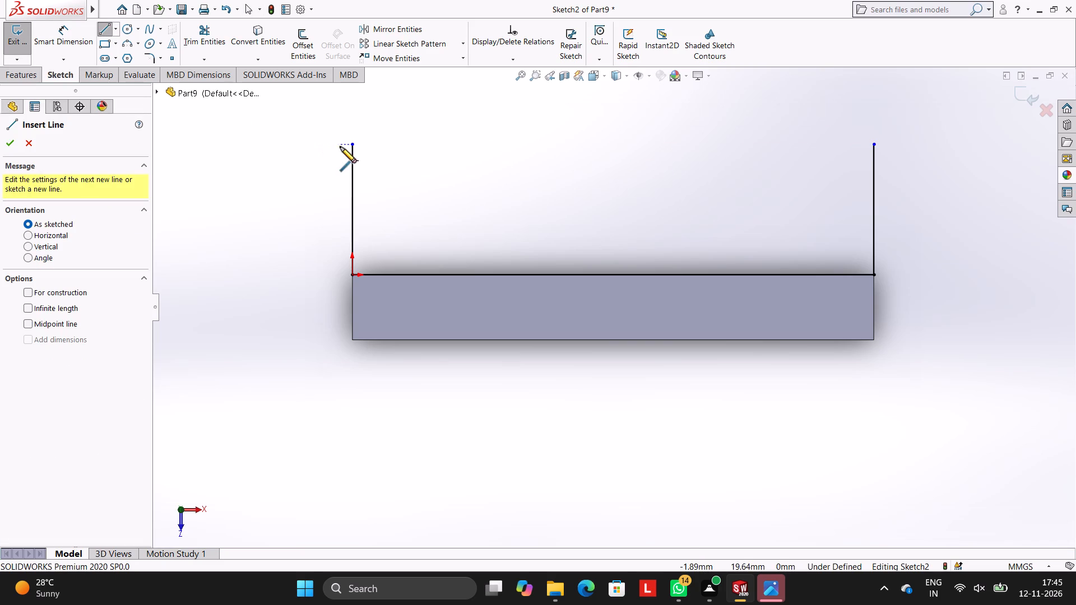
left_click(351, 146)
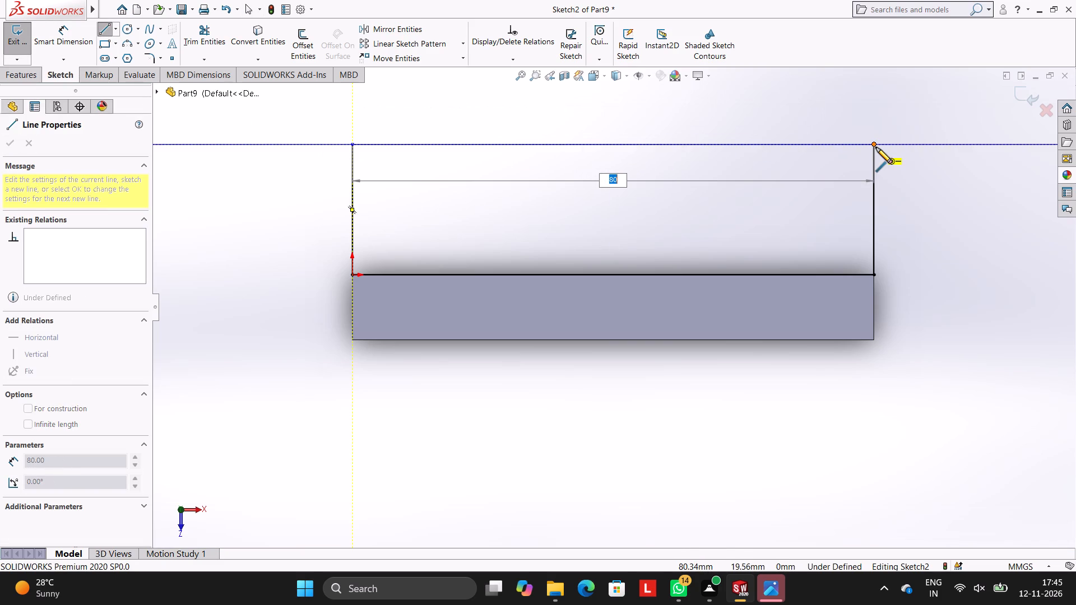
left_click(876, 144)
key("Escape")
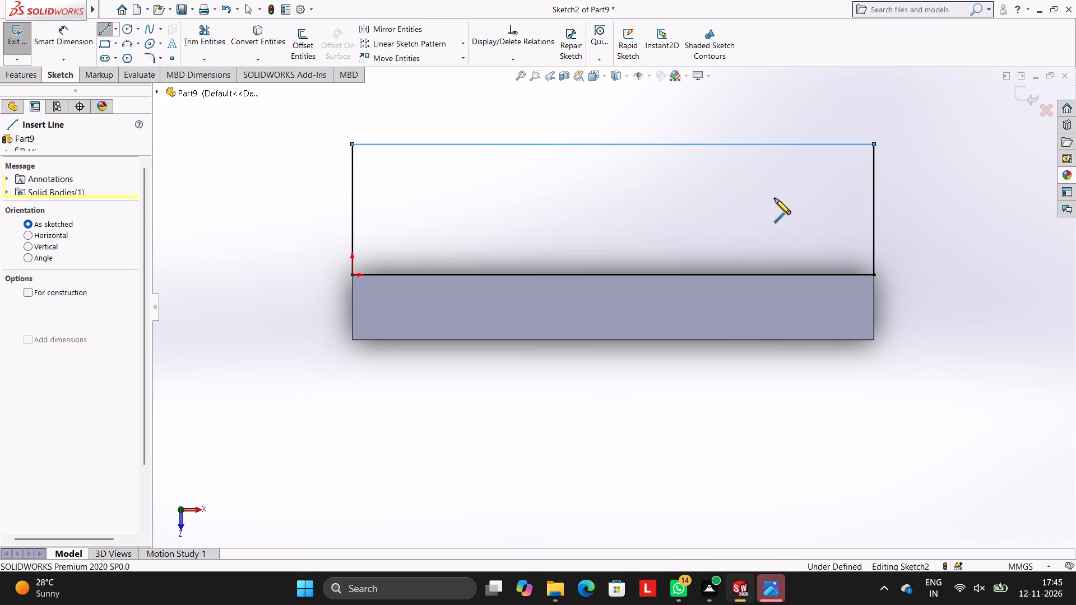
key("Escape")
key("Escape")
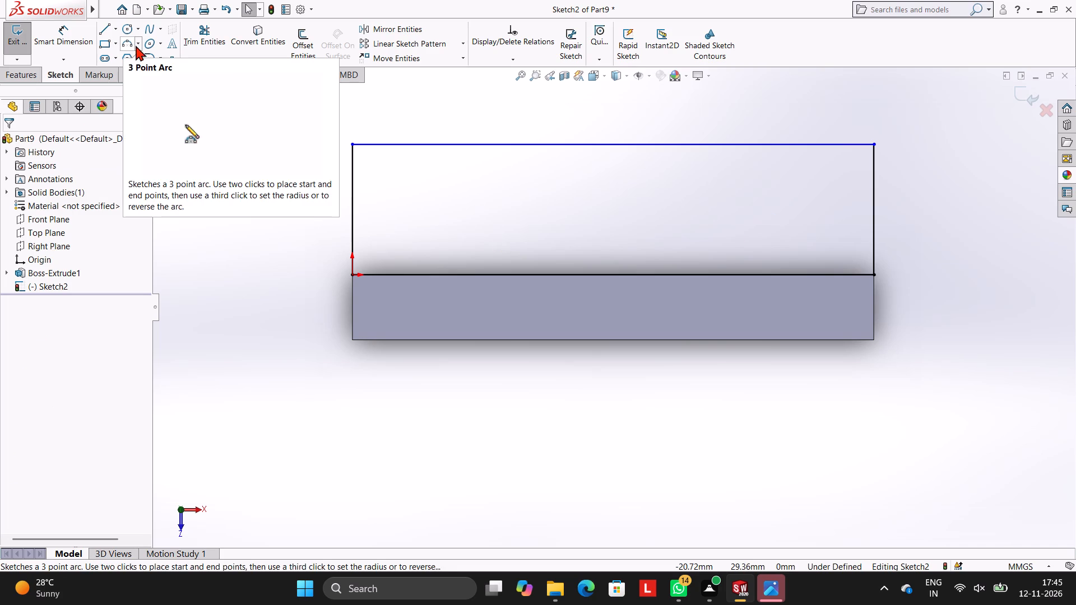
Round both outer corners of the rectangle with 8 mm sketch fillets.
left_click(149, 53)
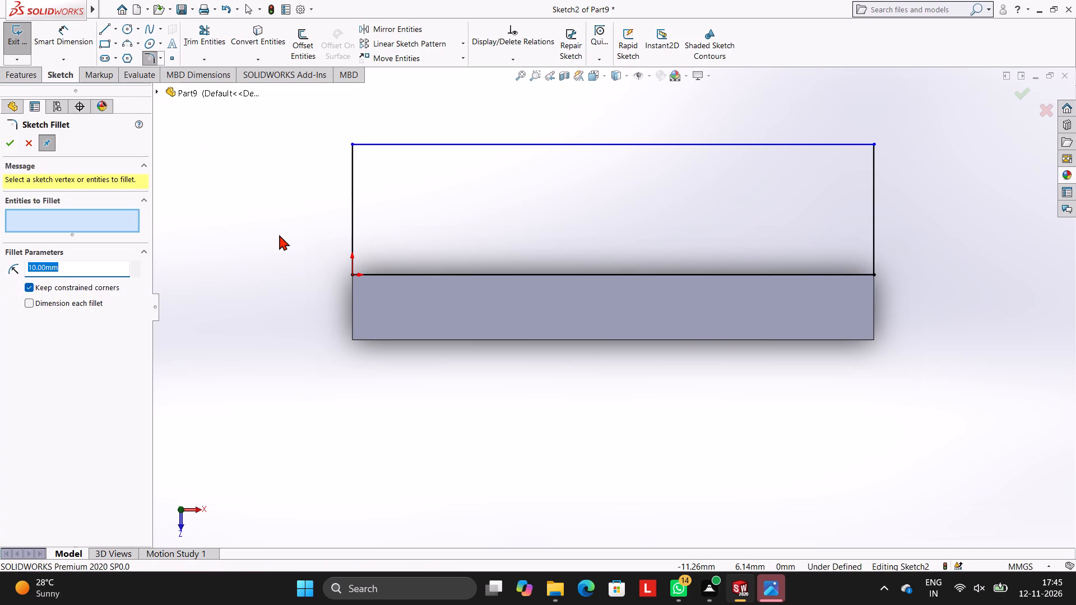
key("8")
key("Return")
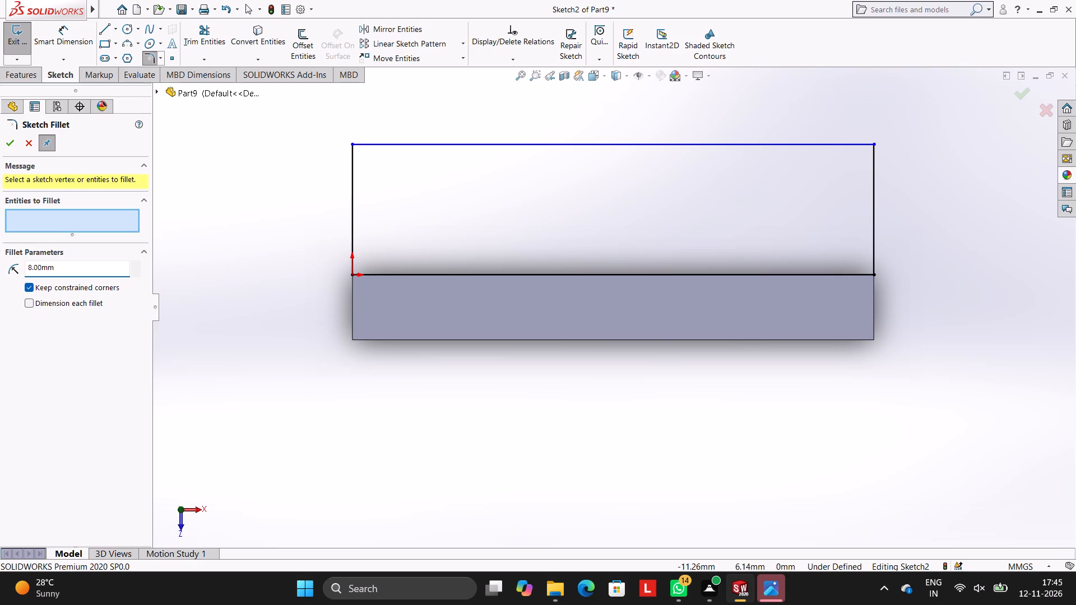
left_click(351, 199)
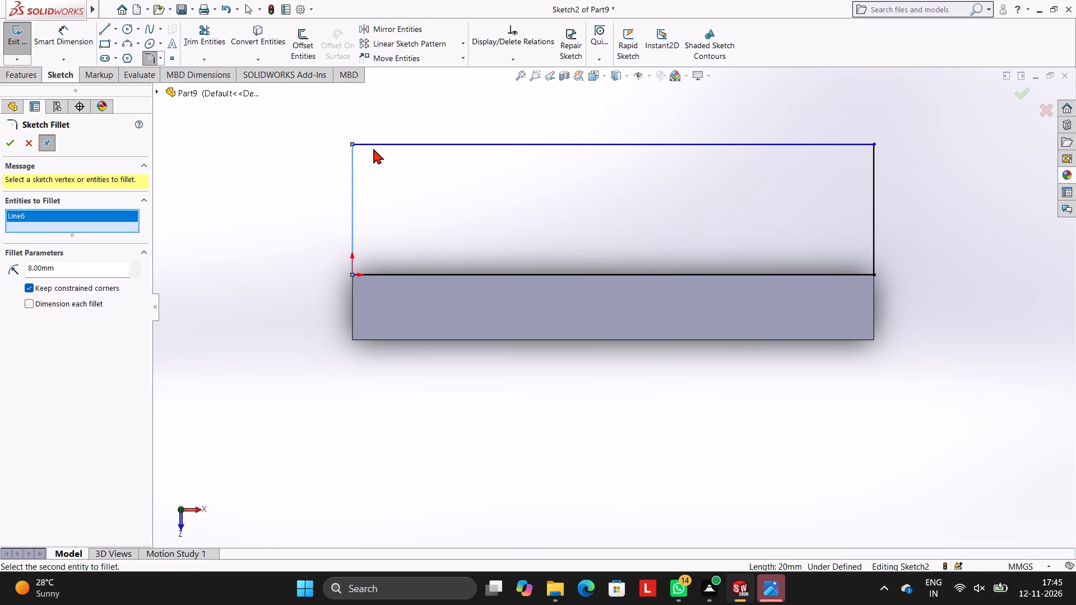
left_click(376, 143)
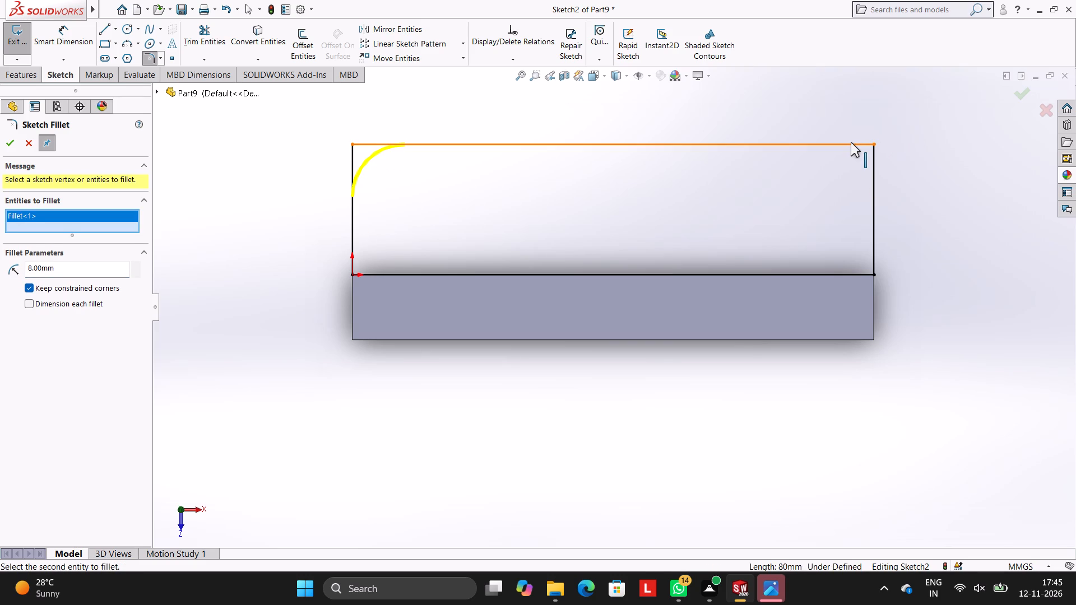
left_click(851, 142)
left_click(875, 187)
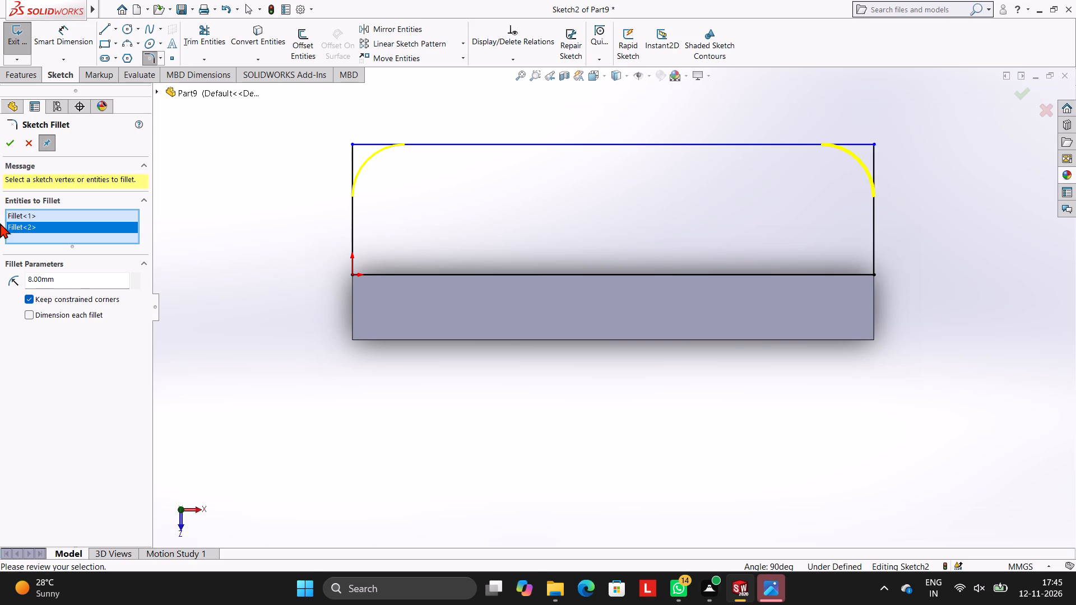
left_click(9, 144)
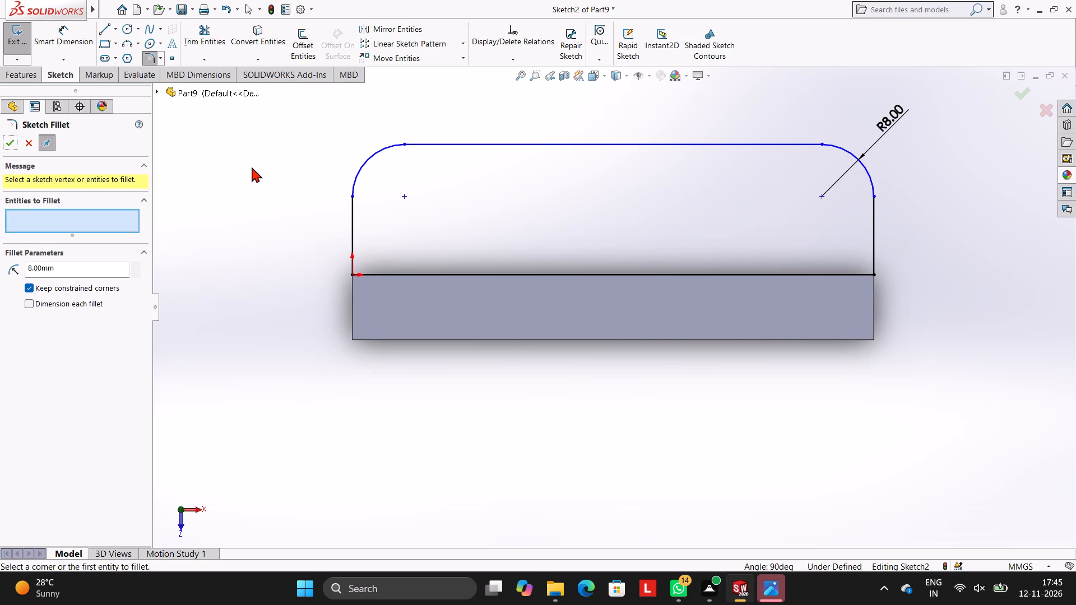
left_click(252, 167)
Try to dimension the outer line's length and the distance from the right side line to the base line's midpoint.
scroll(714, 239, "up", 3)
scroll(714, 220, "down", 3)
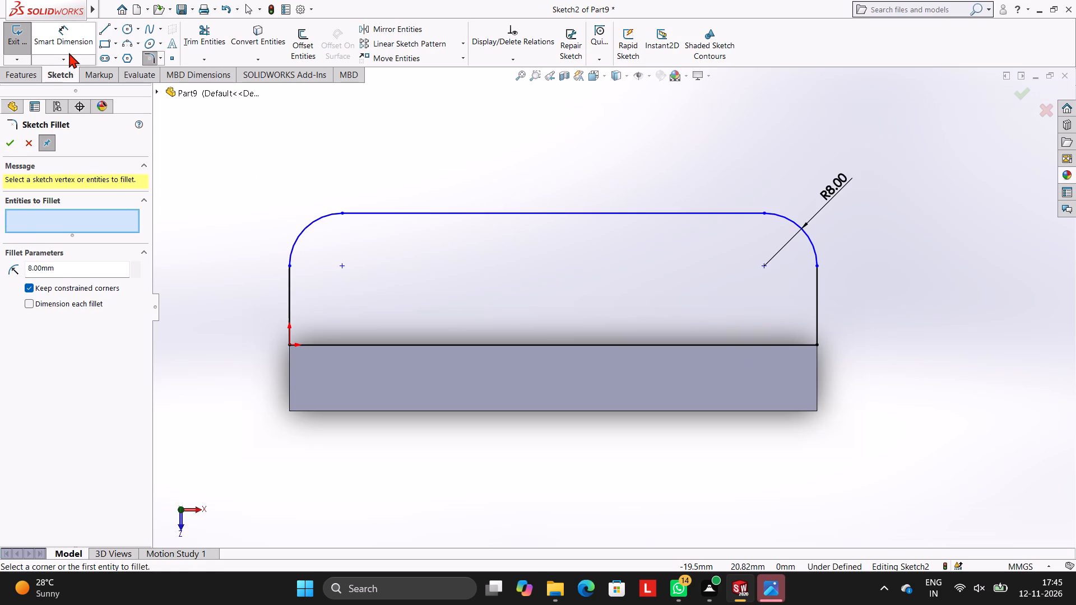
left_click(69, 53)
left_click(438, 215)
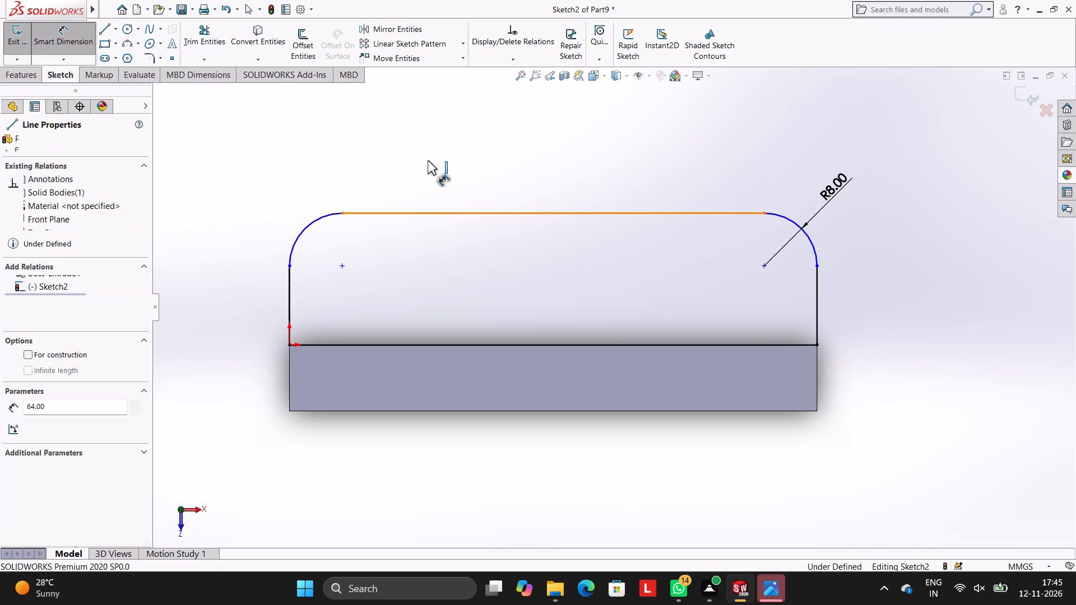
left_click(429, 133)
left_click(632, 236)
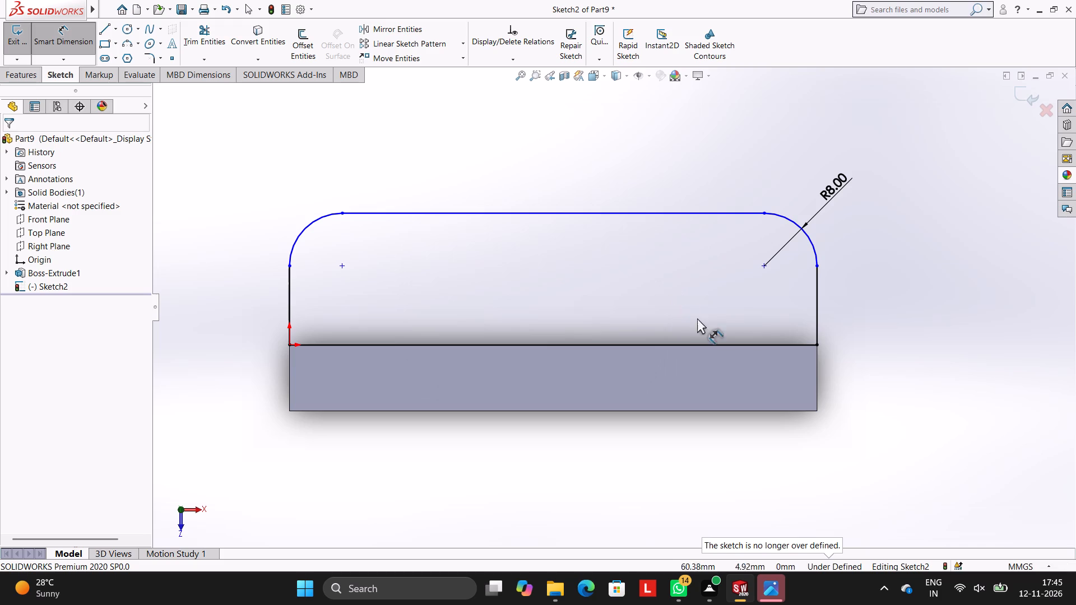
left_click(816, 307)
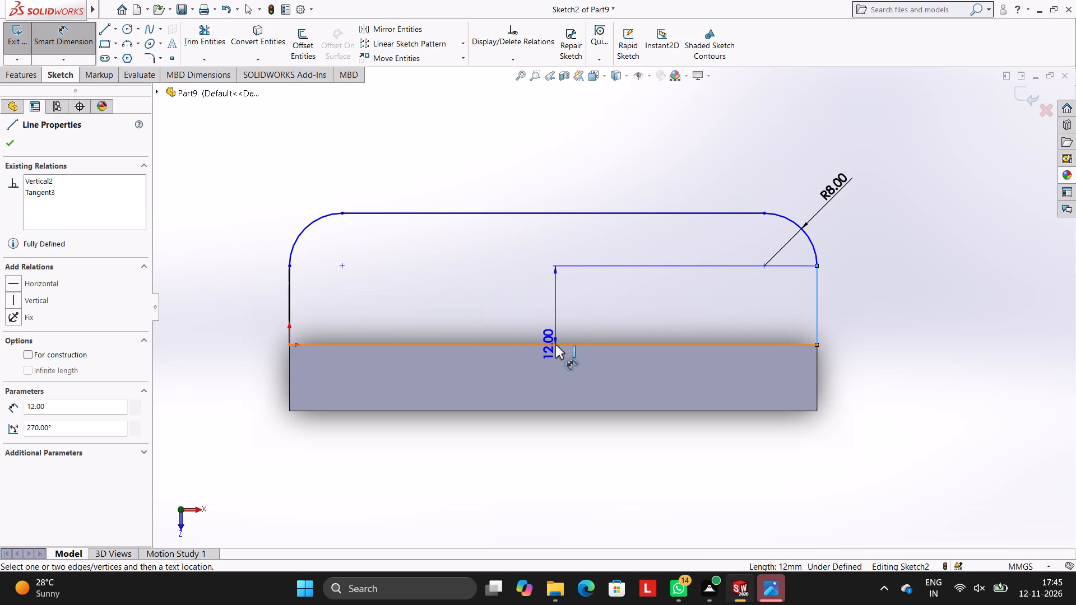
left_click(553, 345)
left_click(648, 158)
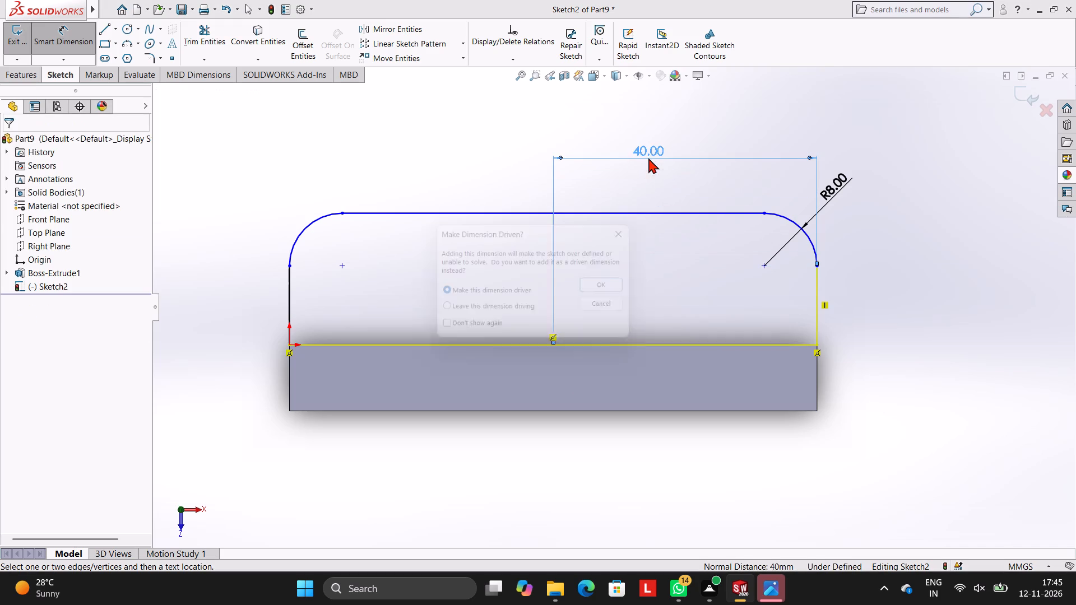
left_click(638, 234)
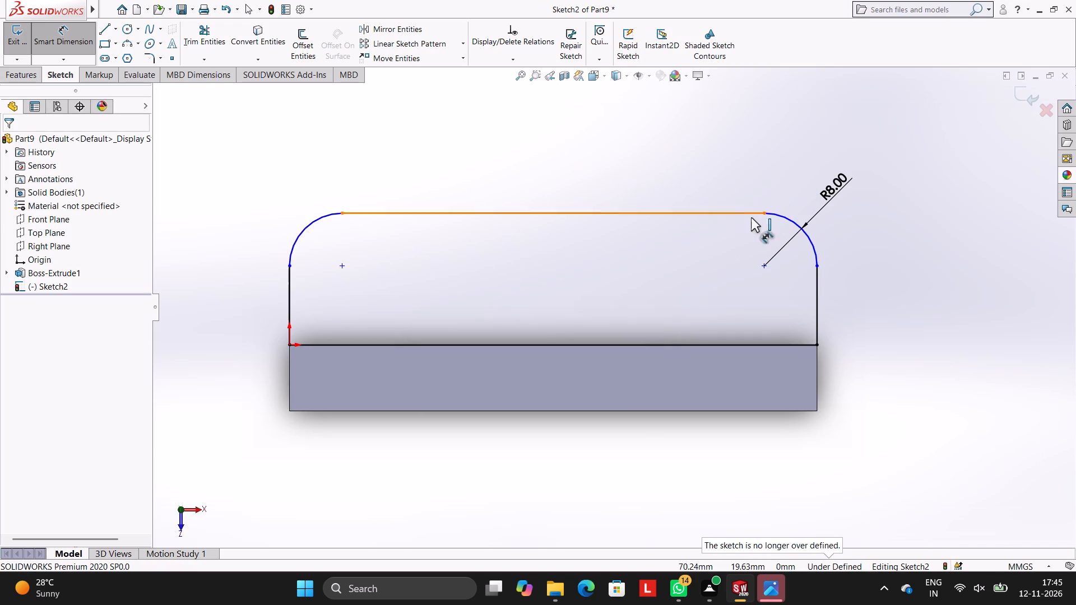
Dimension the profile's height from the outer line's endpoint to the base line at 20 mm.
left_click(763, 213)
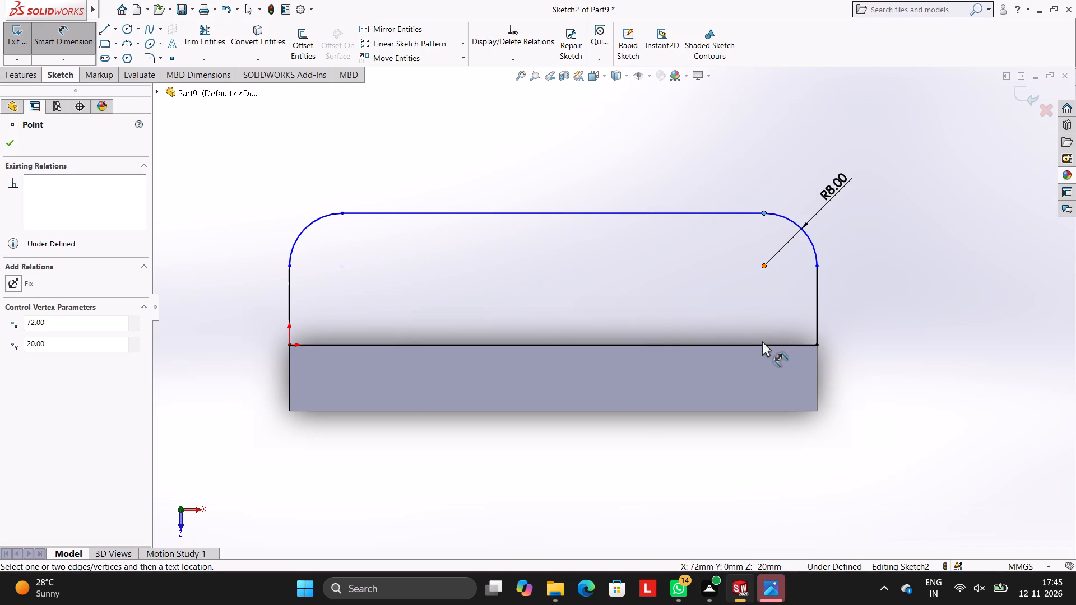
left_click(755, 344)
left_click(883, 252)
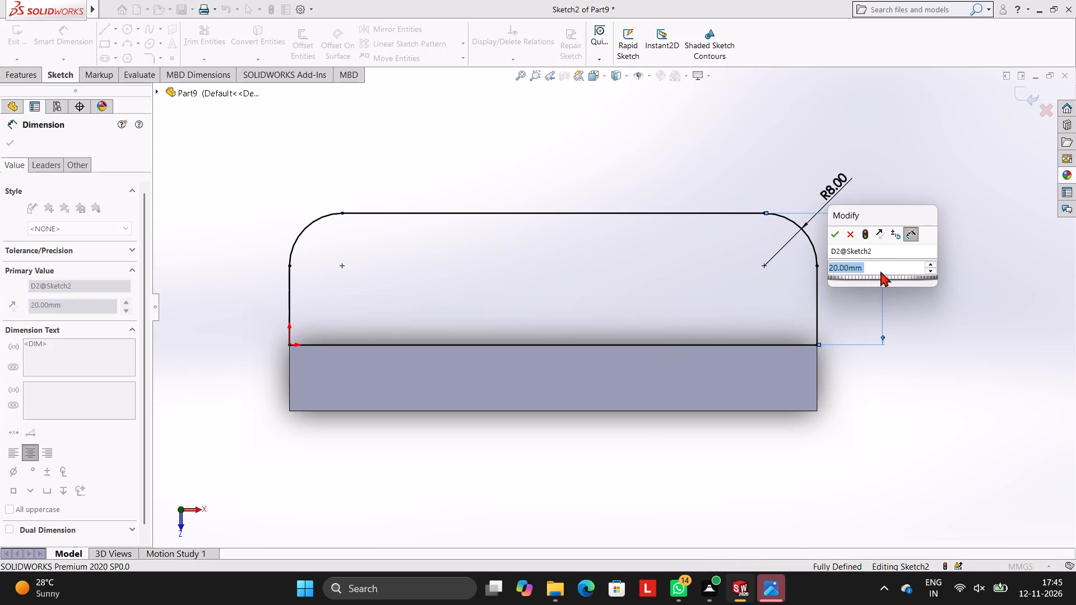
left_click(838, 237)
left_click(884, 177)
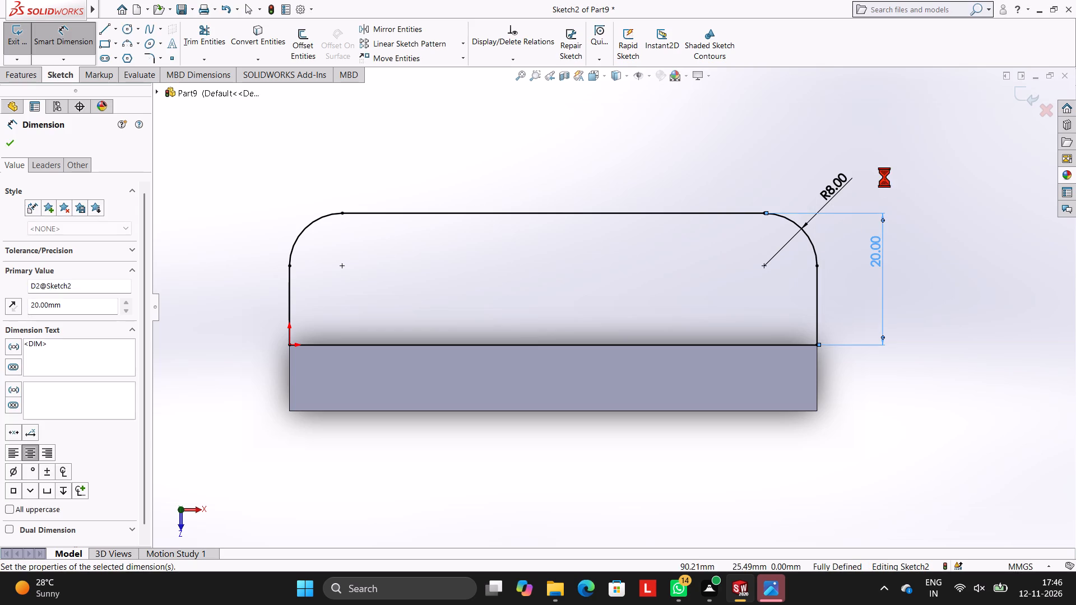
Extrude the rounded profile 10 mm blind in the reversed direction, over the plate and merged with it.
scroll(423, 232, "up", 3)
scroll(423, 232, "down", 2)
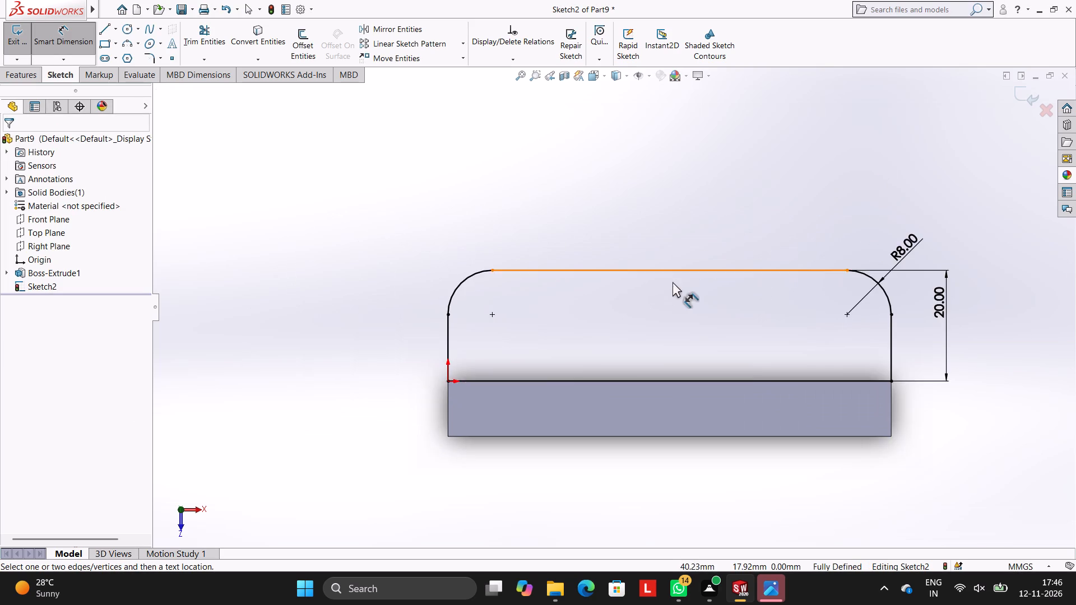
scroll(672, 282, "up", 2)
scroll(672, 282, "down", 2)
left_click(15, 75)
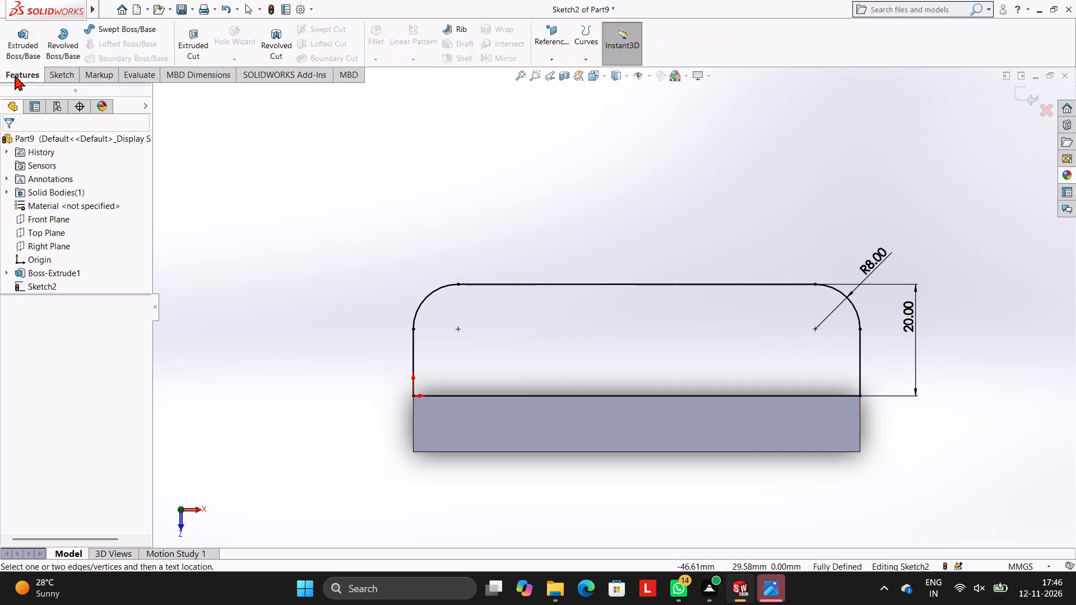
left_click(21, 52)
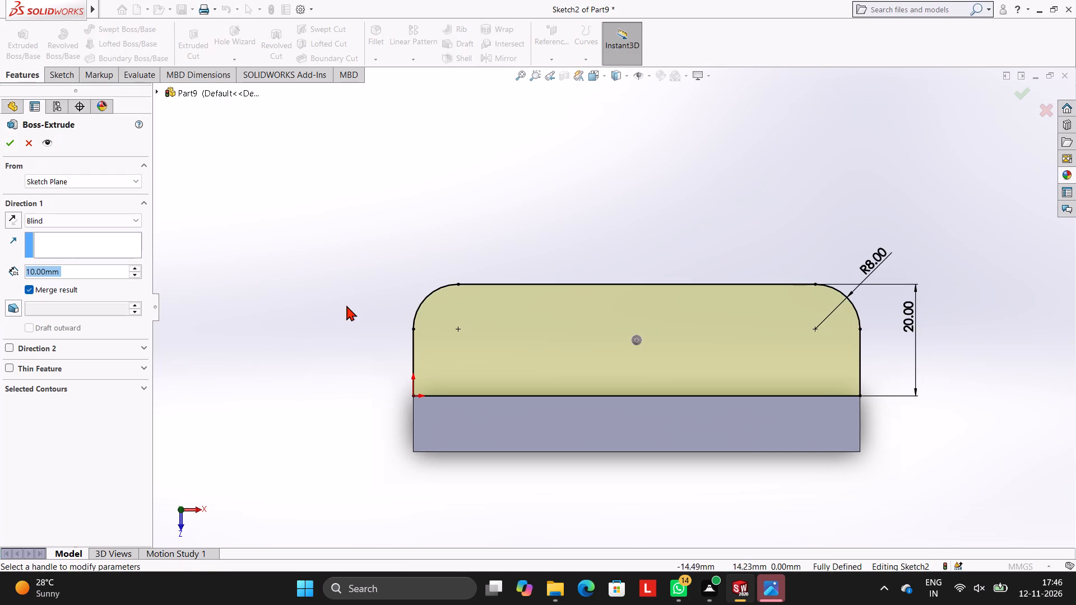
middle_click_drag(349, 300, 445, 318)
left_click(13, 216)
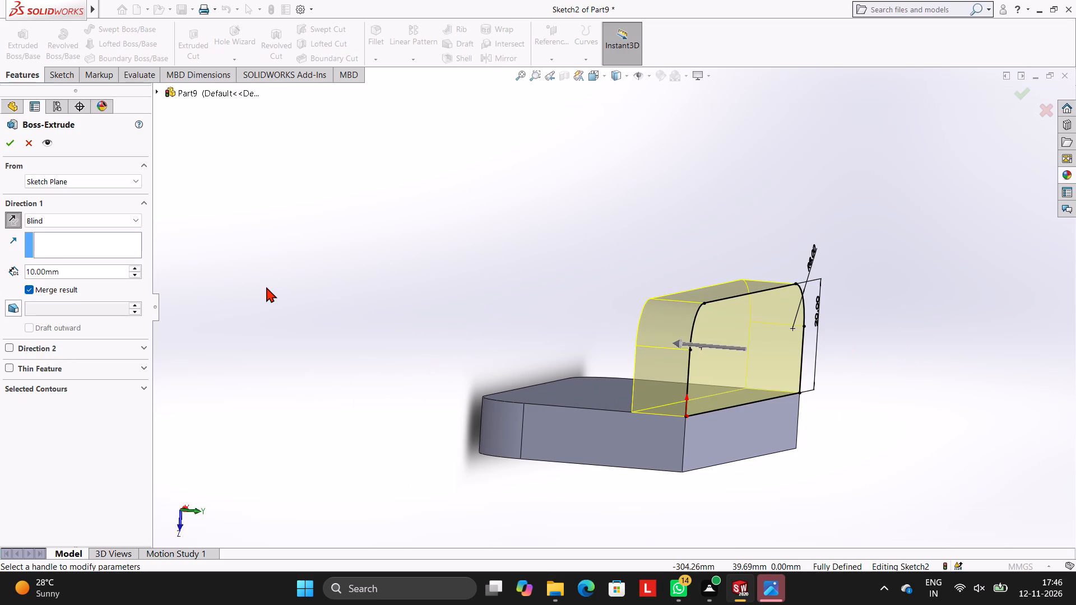
left_click(7, 144)
left_click(373, 204)
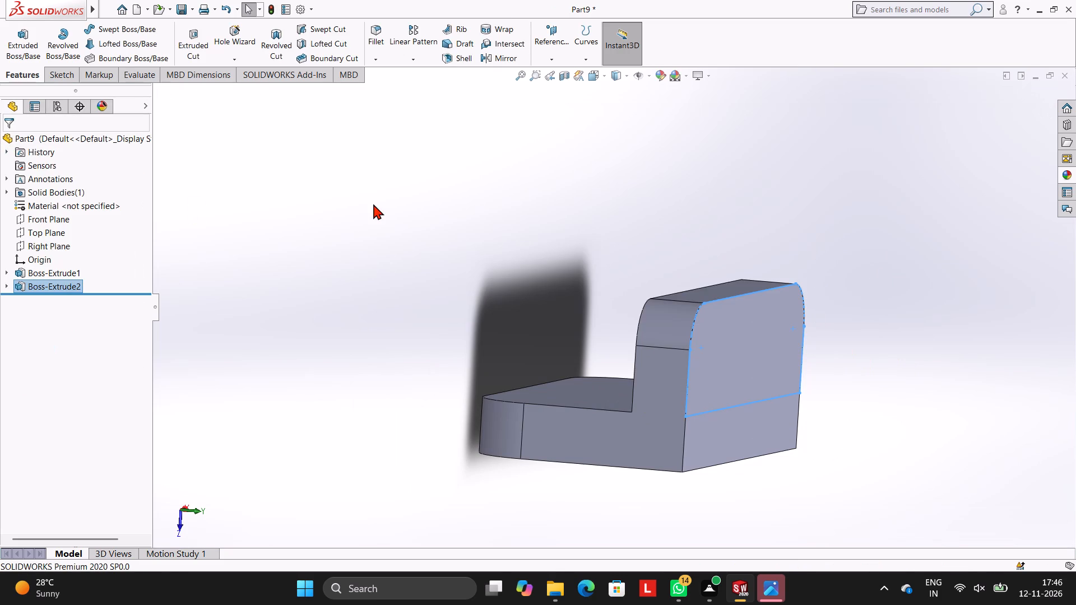
Examine the plate and its new upright wall from several angles.
middle_click_drag(449, 300, 456, 369)
middle_click_drag(567, 360, 592, 370)
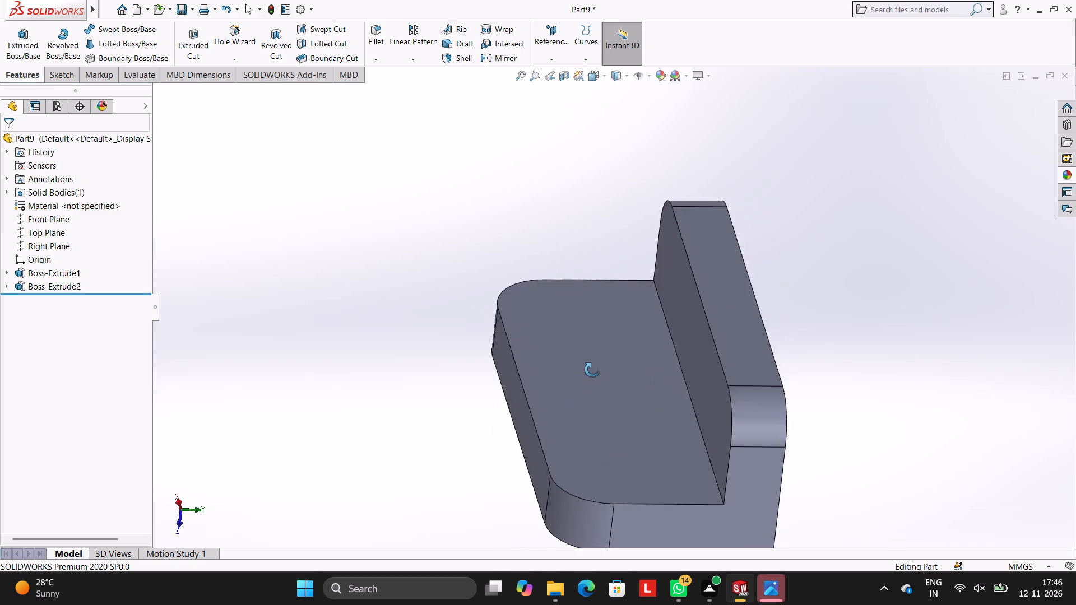
middle_click_drag(592, 370, 615, 362)
scroll(615, 361, "up", 2)
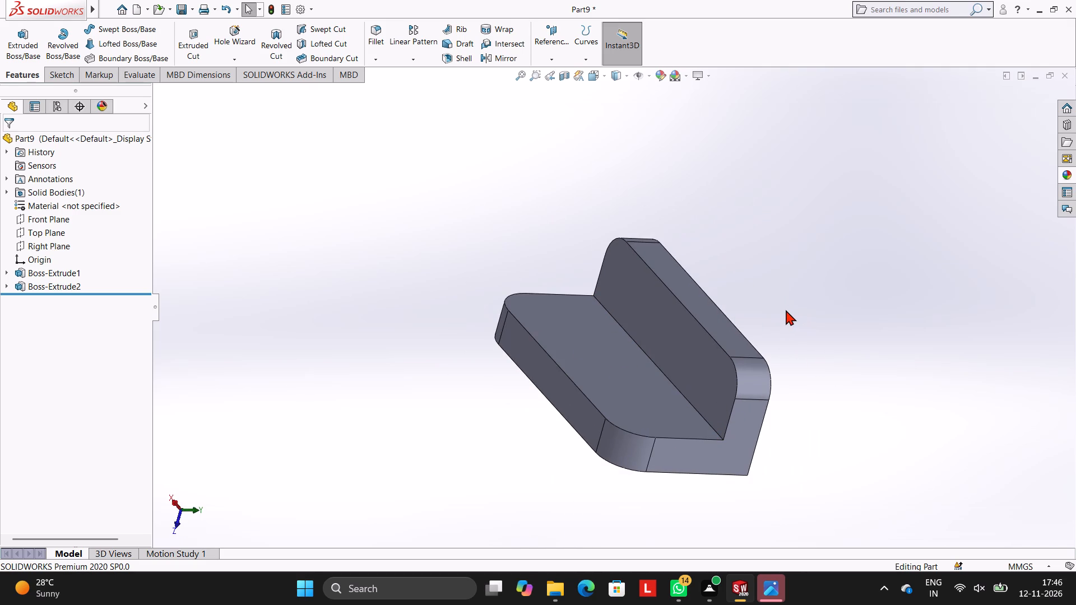
middle_click_drag(816, 338, 768, 351)
middle_click_drag(809, 303, 808, 303)
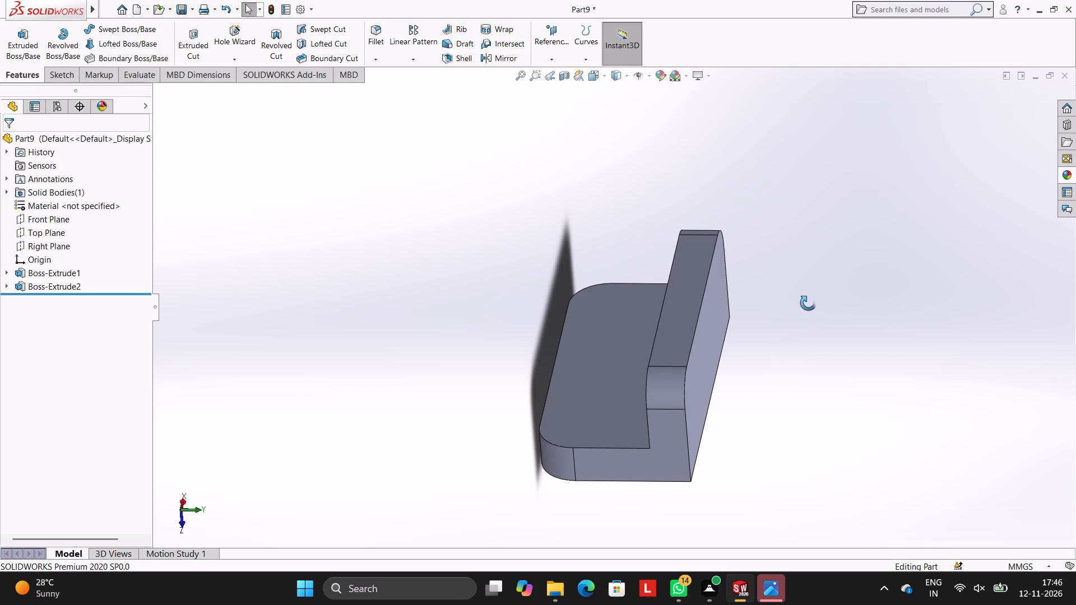
middle_click_drag(808, 303, 715, 292)
scroll(763, 306, "down", 1)
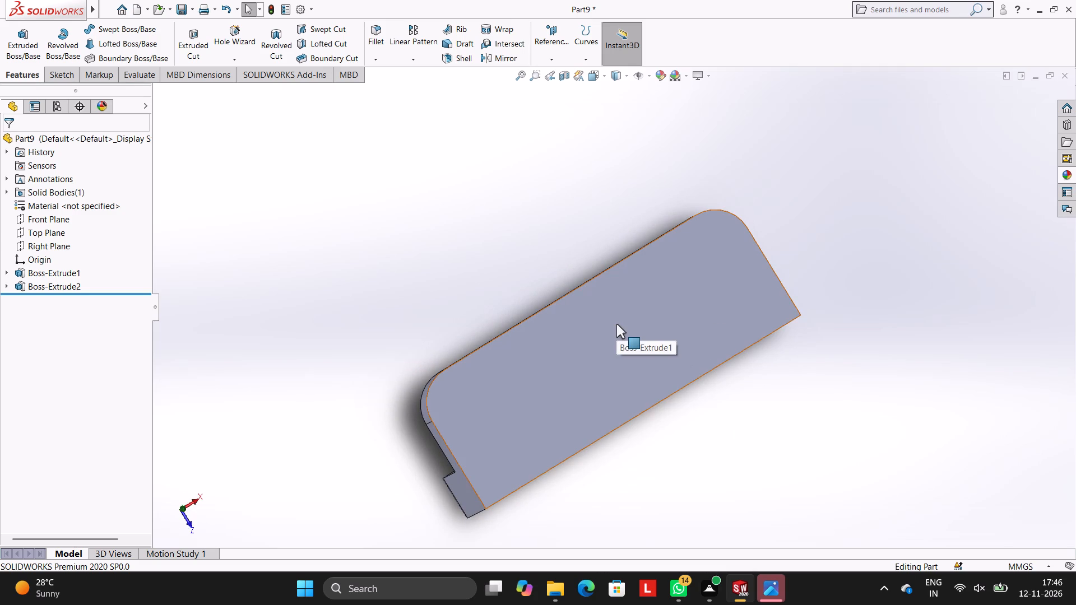
middle_click_drag(536, 292, 602, 294)
middle_click_drag(619, 309, 683, 306)
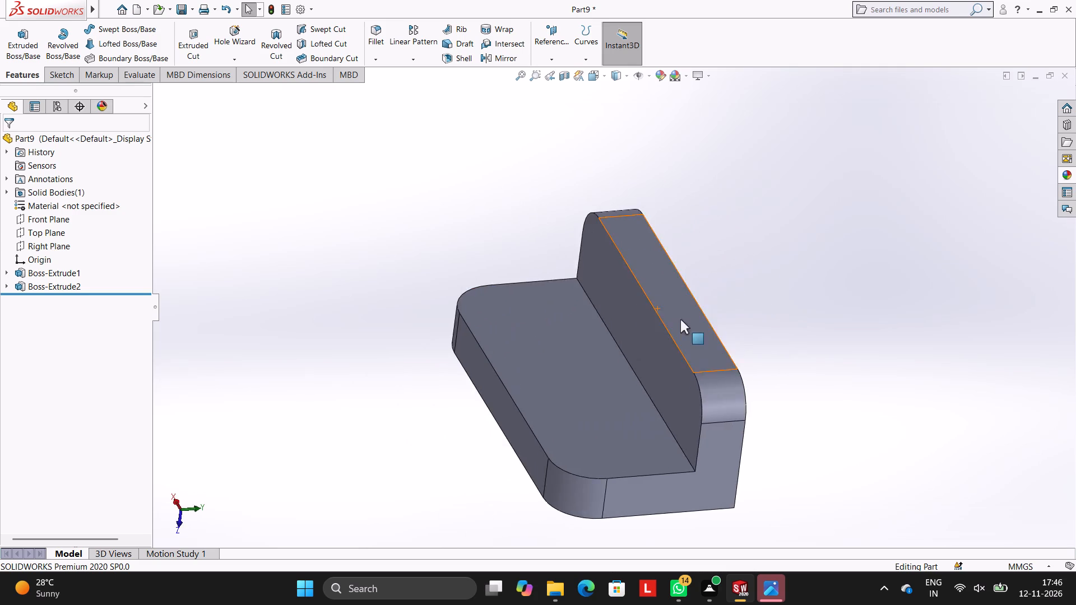
middle_click_drag(630, 299, 669, 311)
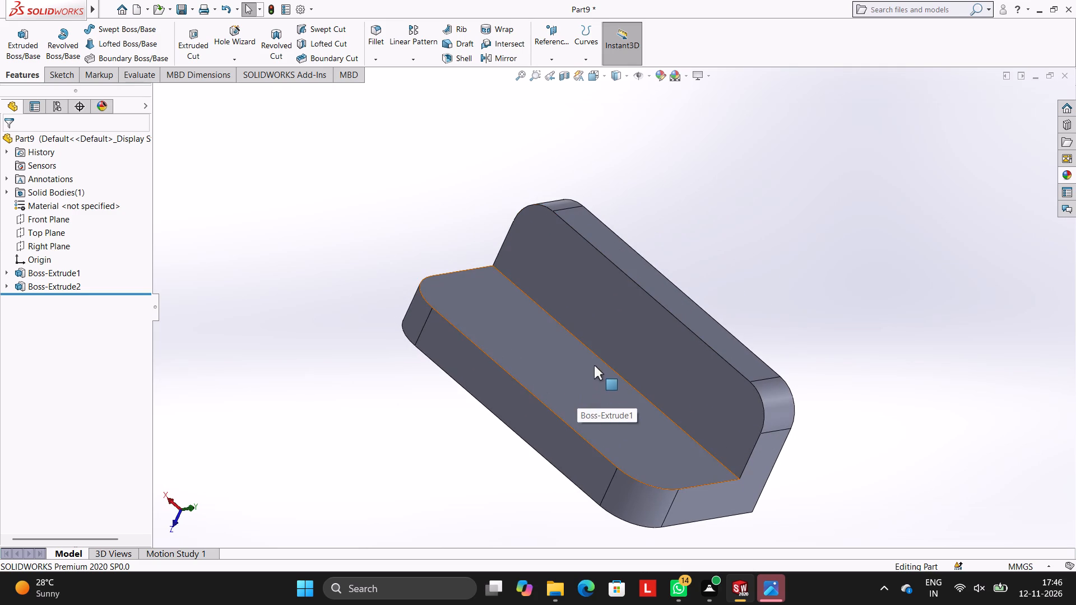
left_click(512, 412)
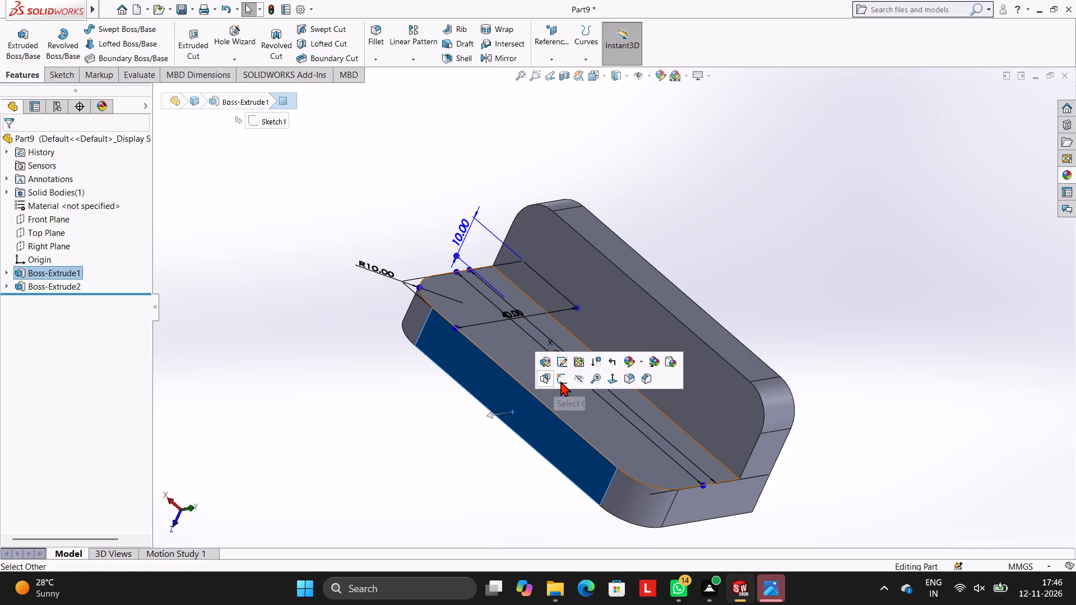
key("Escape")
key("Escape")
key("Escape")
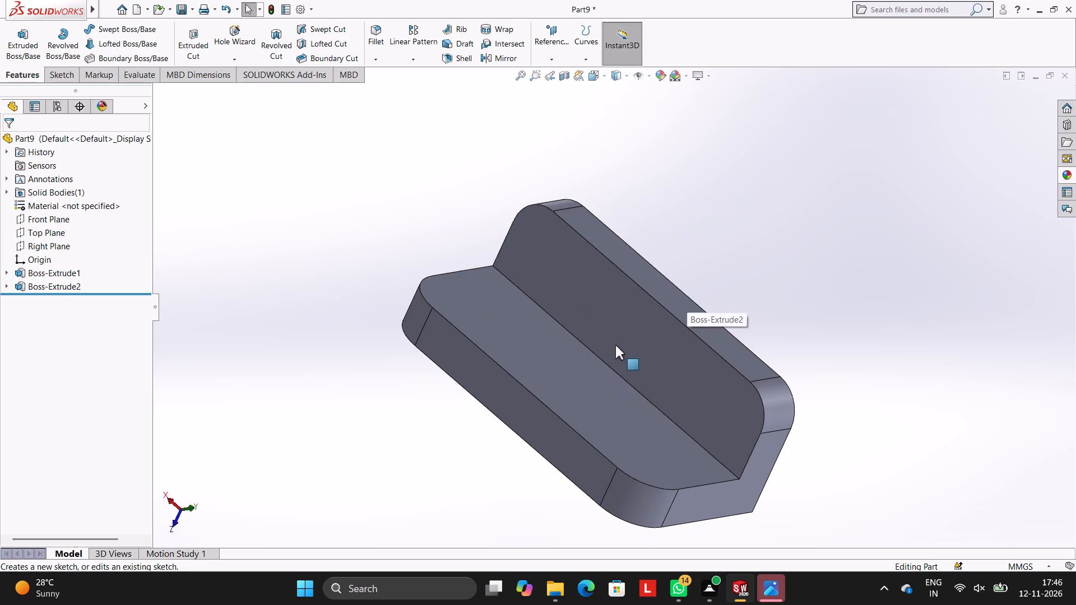
Start a sketch on the inner face of the upright wall and view it face-on.
left_click(615, 345)
left_click(669, 309)
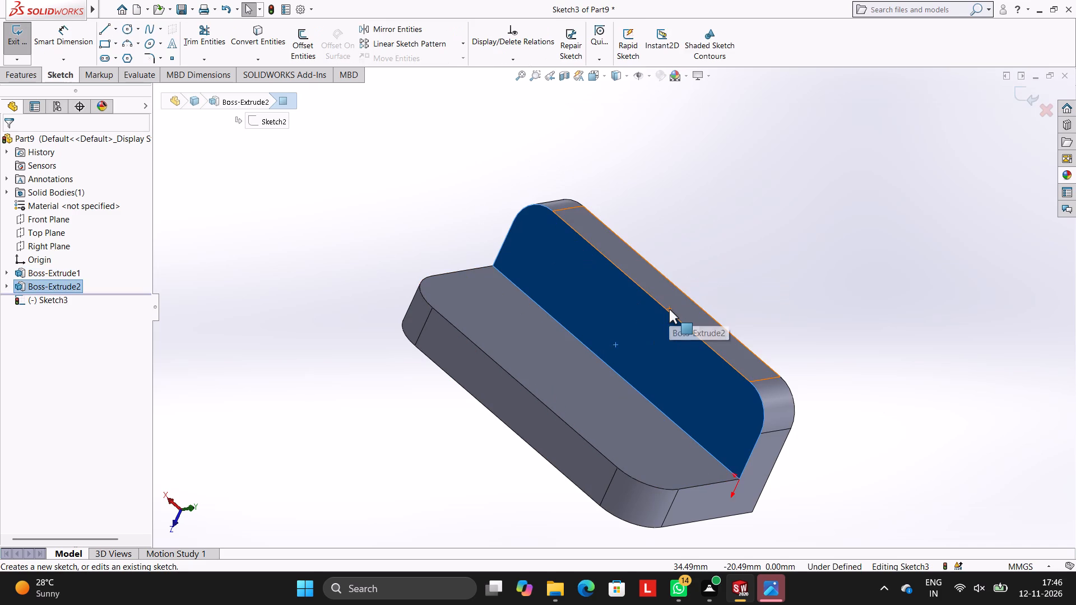
key("ctrl+8")
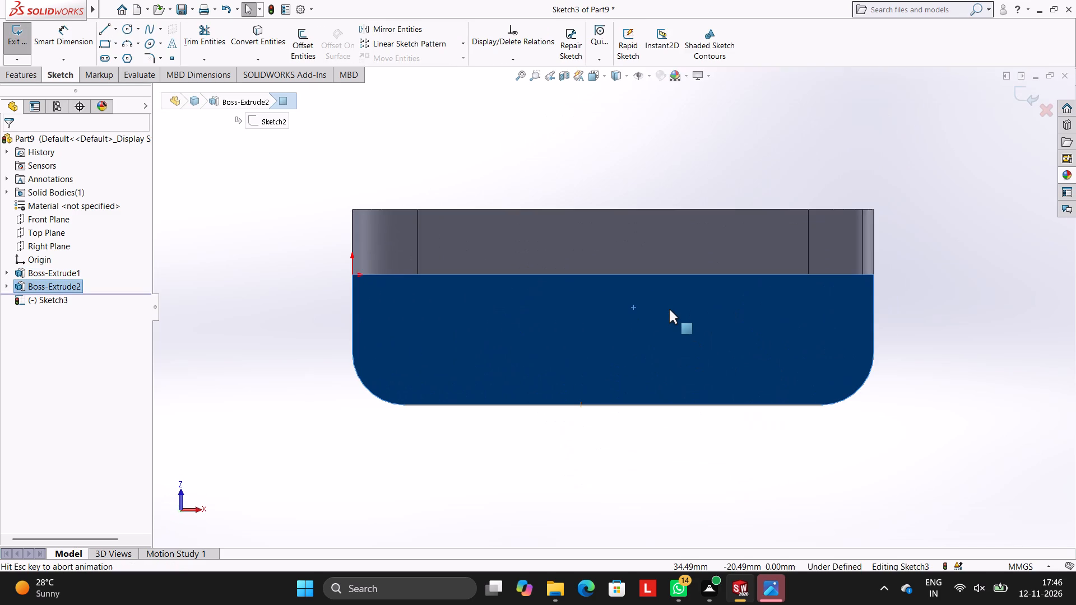
key("ctrl+8")
key("ctrl+8")
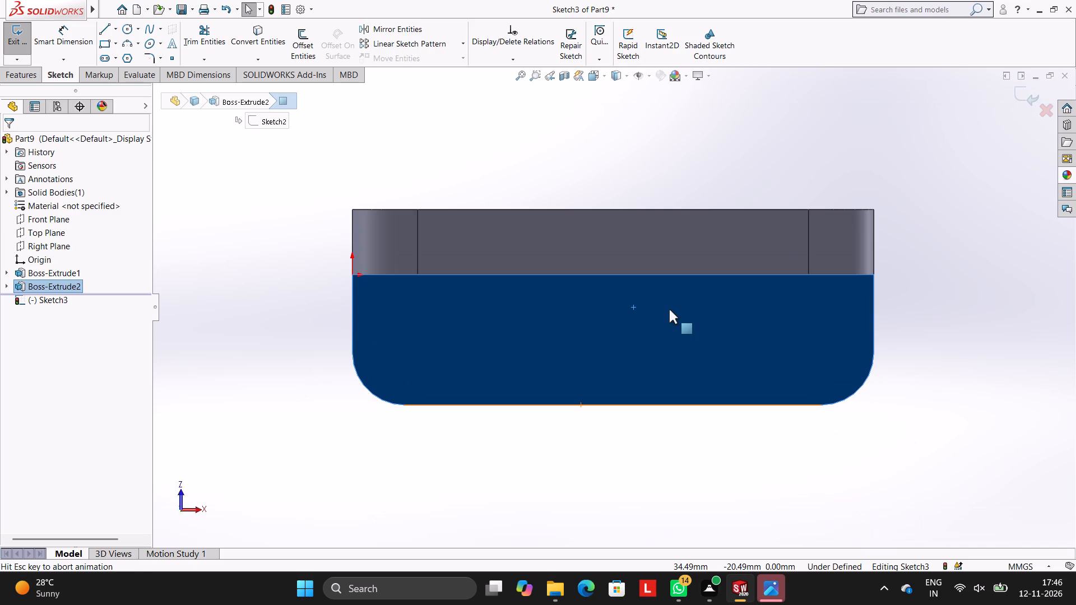
Draw a 20 mm line along the wall's base edge from its midpoint, away from the origin, and a perpendicular 15 mm line from its end.
left_click(100, 32)
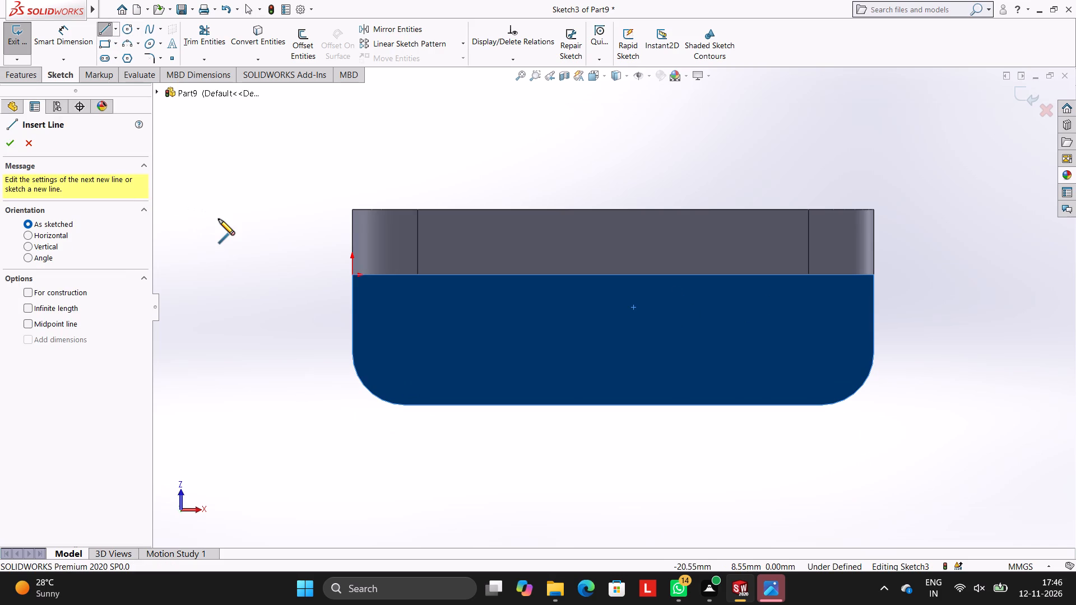
left_click(611, 275)
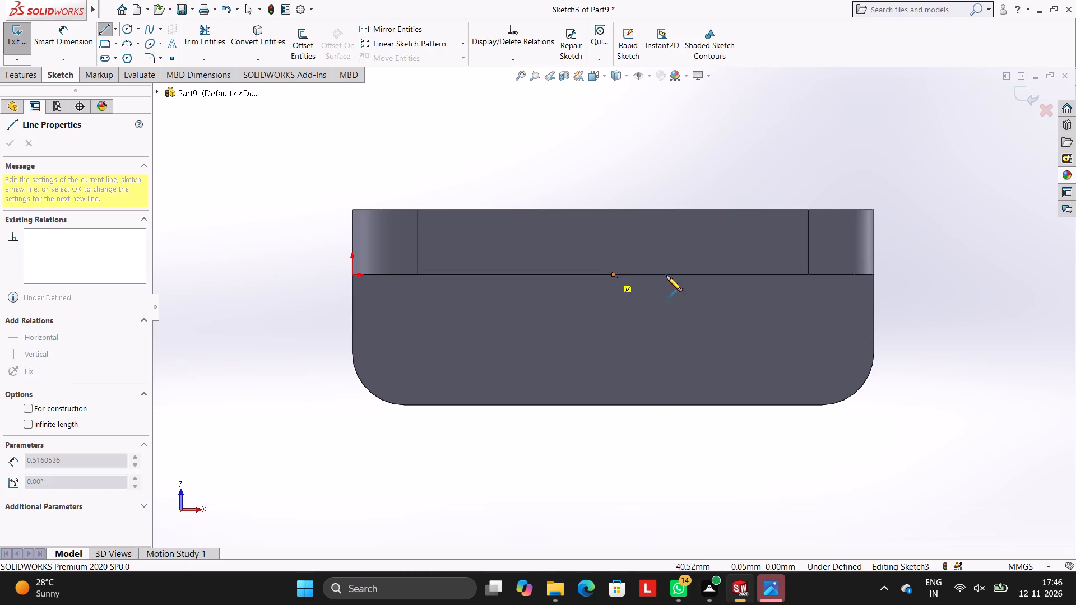
type("20")
key("Return")
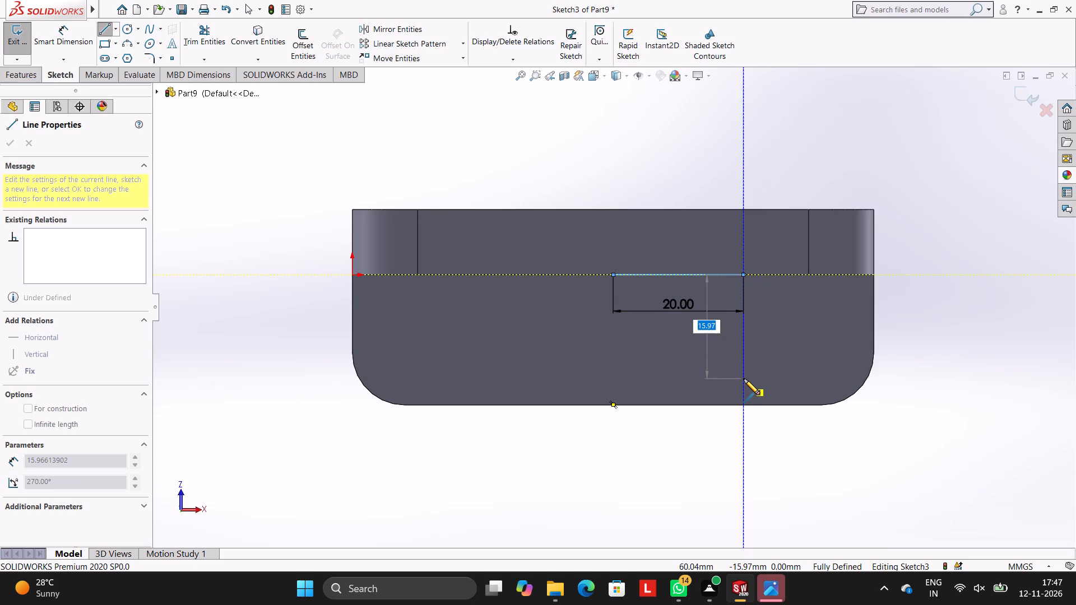
type("15")
key("Return")
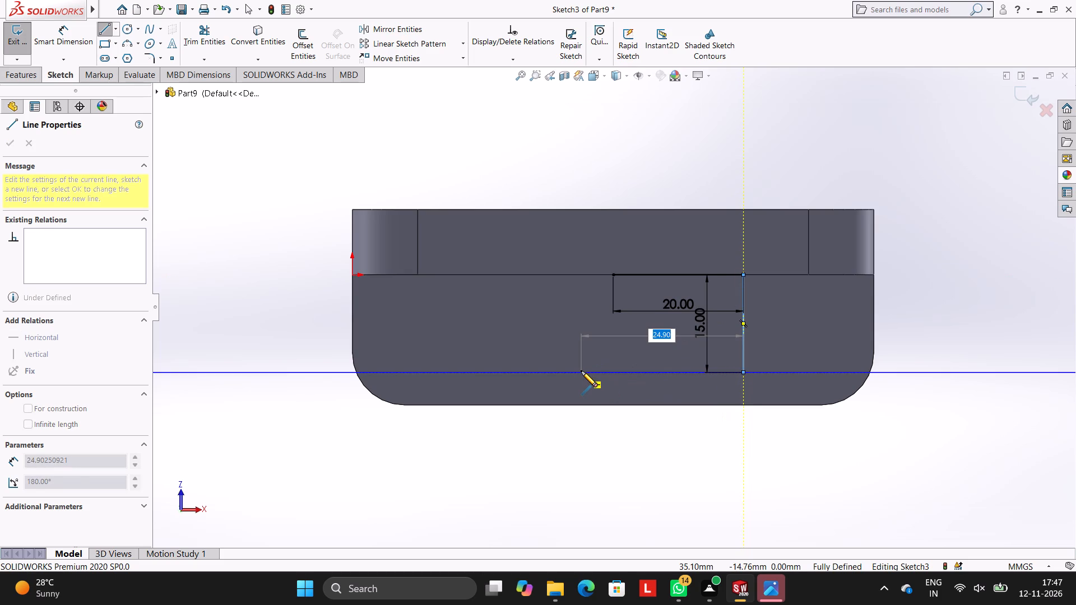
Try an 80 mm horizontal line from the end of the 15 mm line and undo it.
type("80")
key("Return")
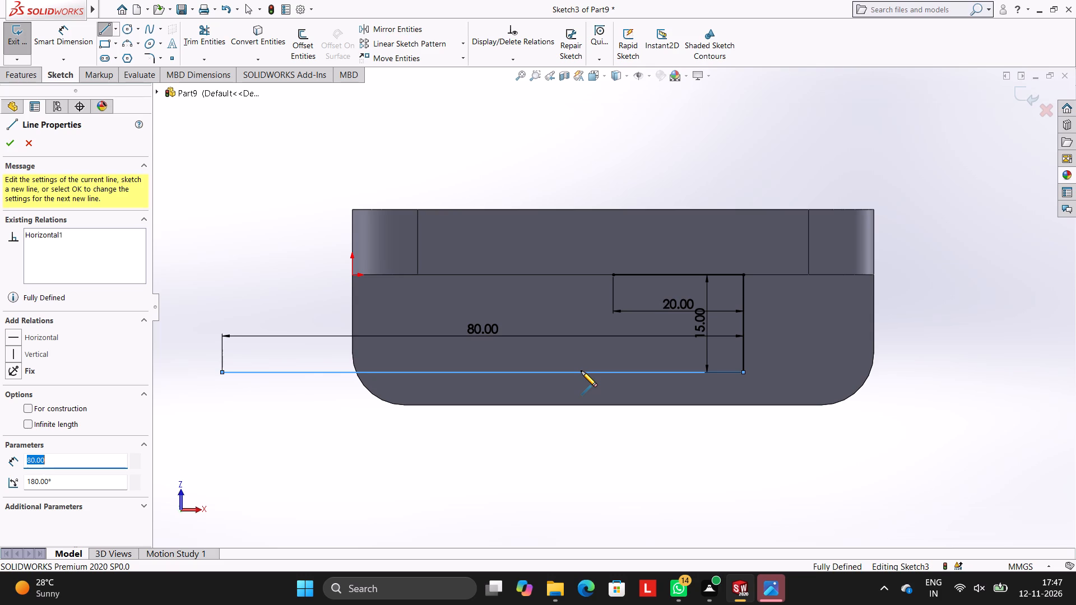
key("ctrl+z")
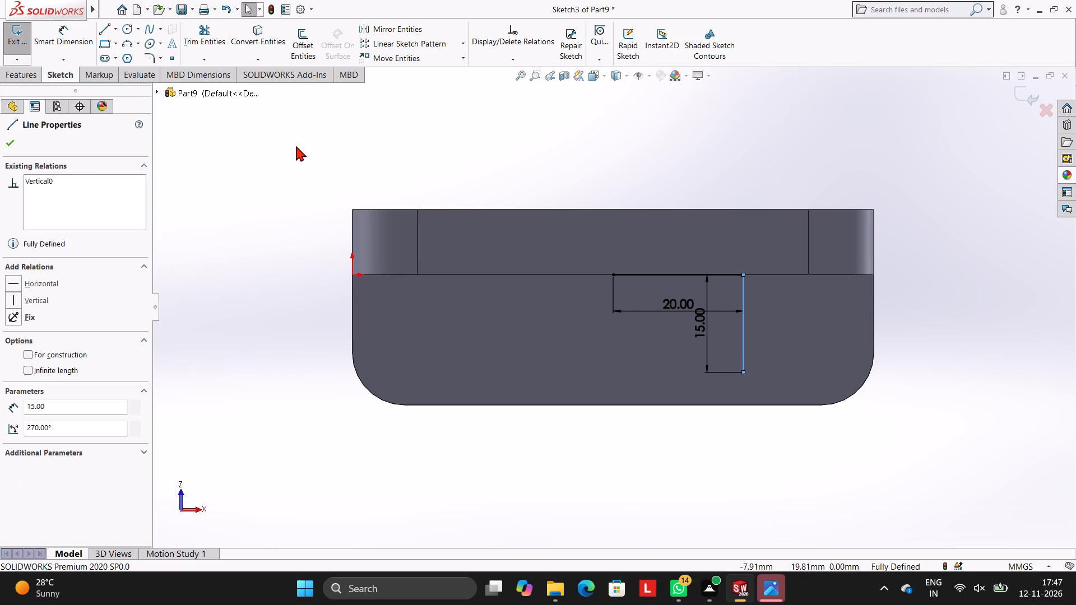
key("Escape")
Draw a second 20 mm line along the base edge from its midpoint towards the origin.
left_click(101, 31)
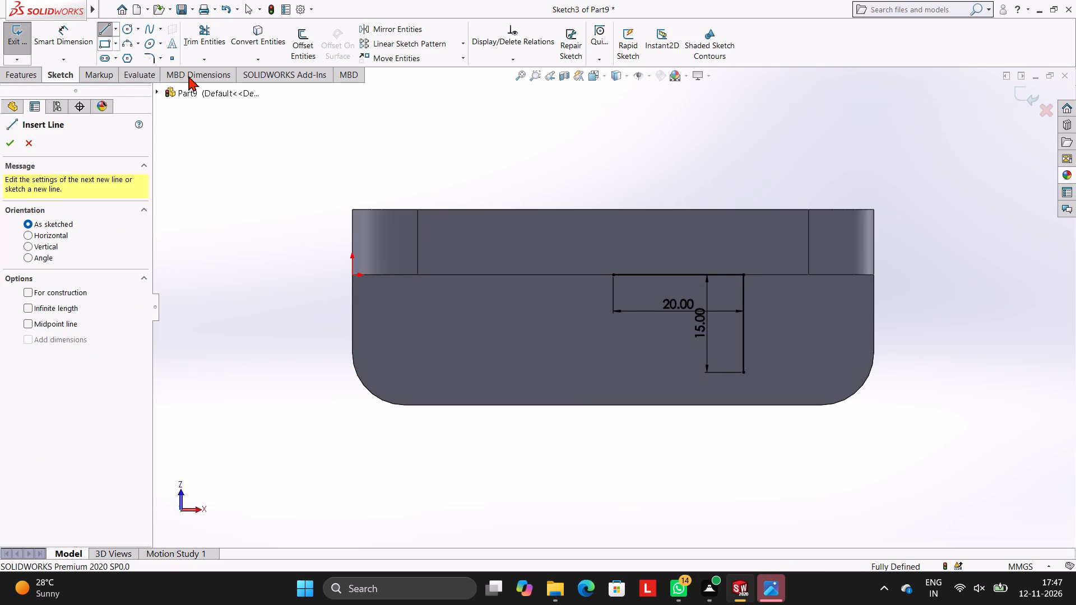
left_click(616, 277)
type("20")
key("Return")
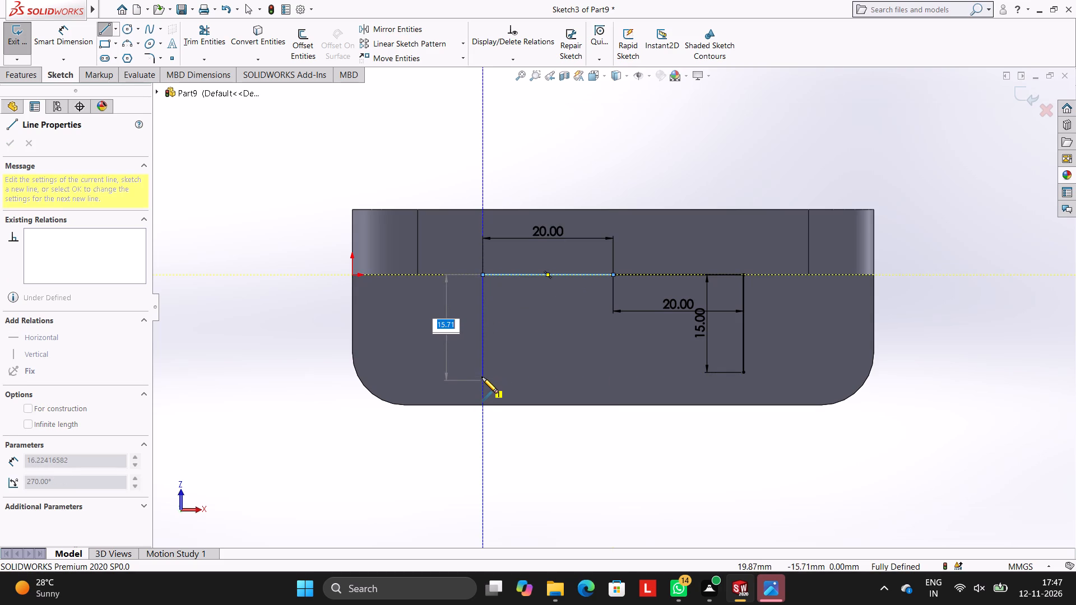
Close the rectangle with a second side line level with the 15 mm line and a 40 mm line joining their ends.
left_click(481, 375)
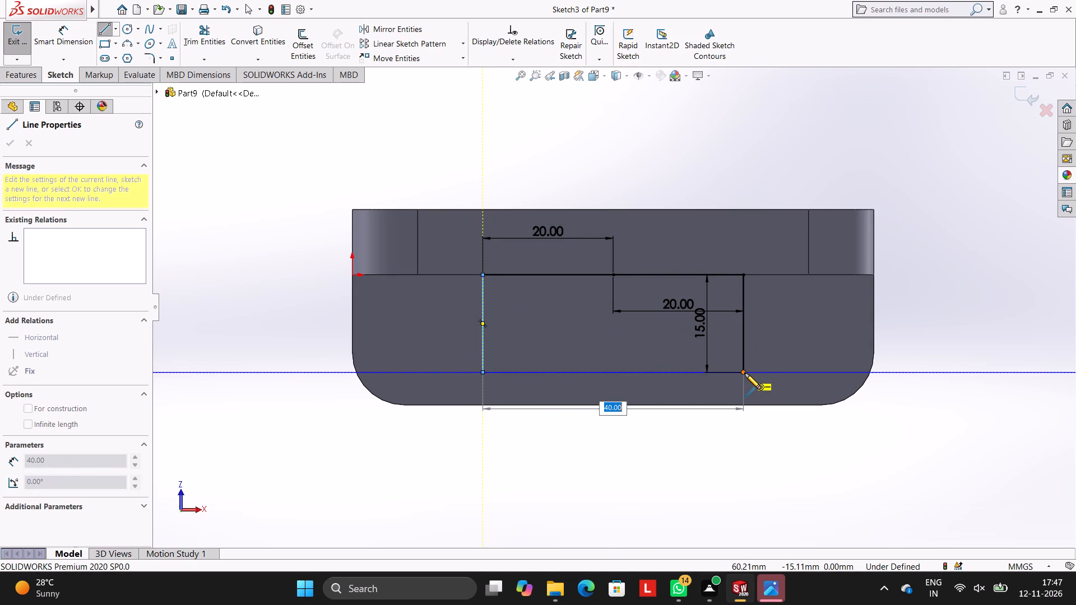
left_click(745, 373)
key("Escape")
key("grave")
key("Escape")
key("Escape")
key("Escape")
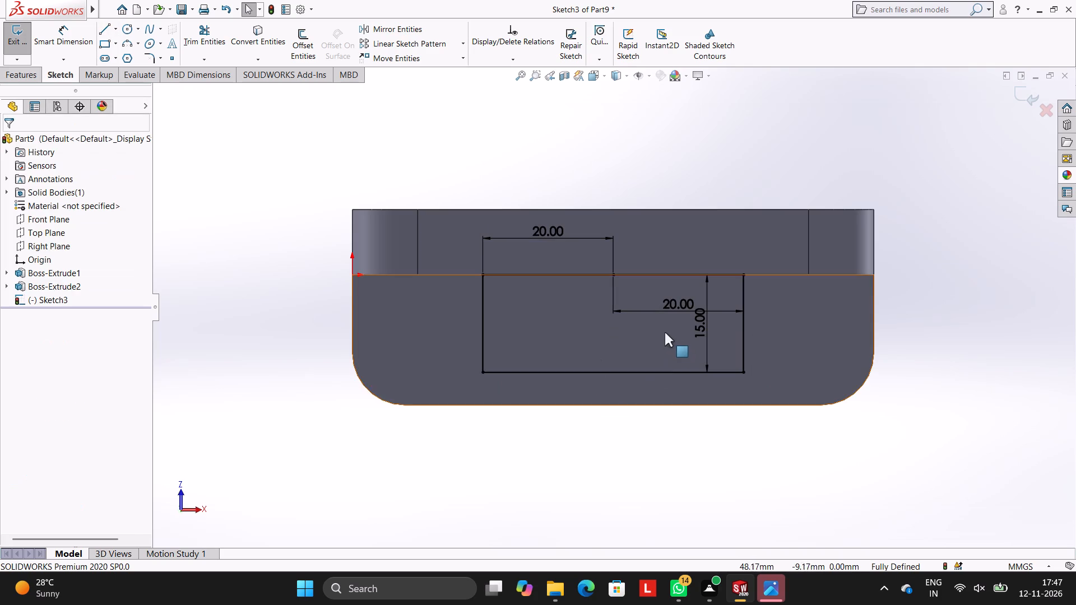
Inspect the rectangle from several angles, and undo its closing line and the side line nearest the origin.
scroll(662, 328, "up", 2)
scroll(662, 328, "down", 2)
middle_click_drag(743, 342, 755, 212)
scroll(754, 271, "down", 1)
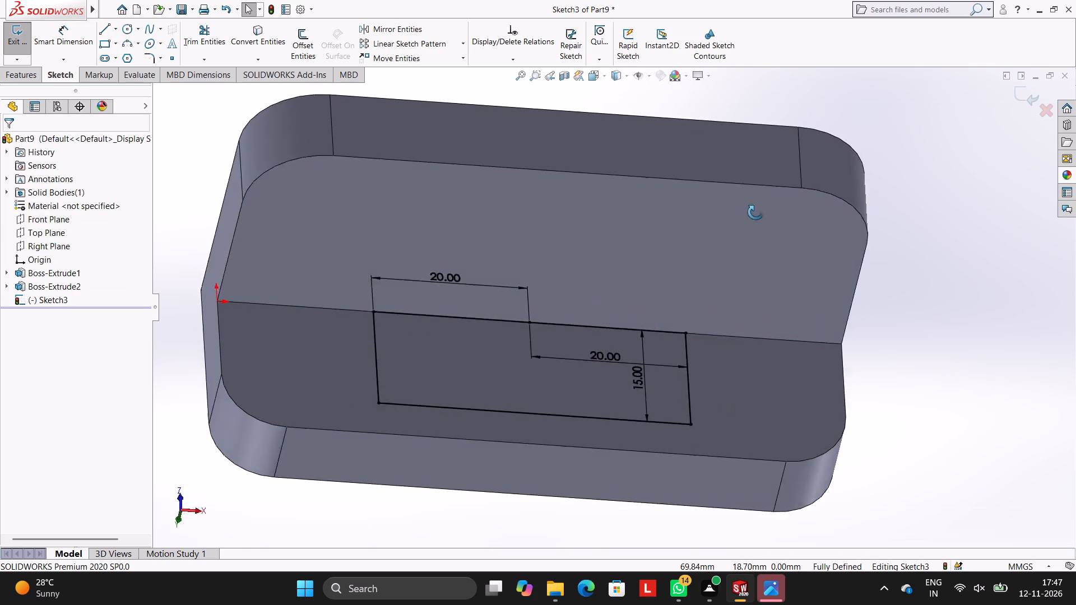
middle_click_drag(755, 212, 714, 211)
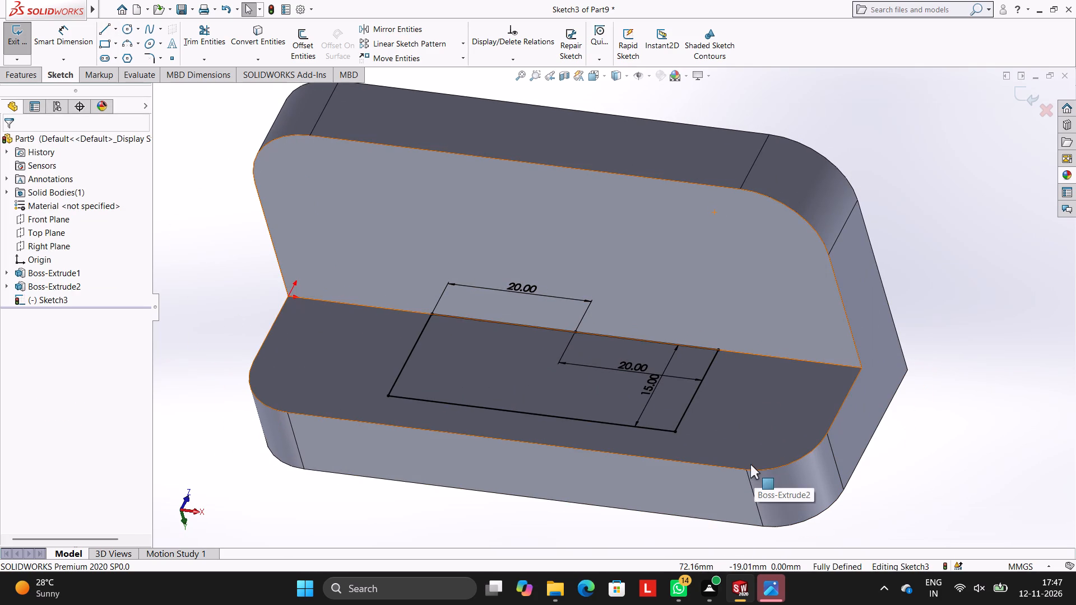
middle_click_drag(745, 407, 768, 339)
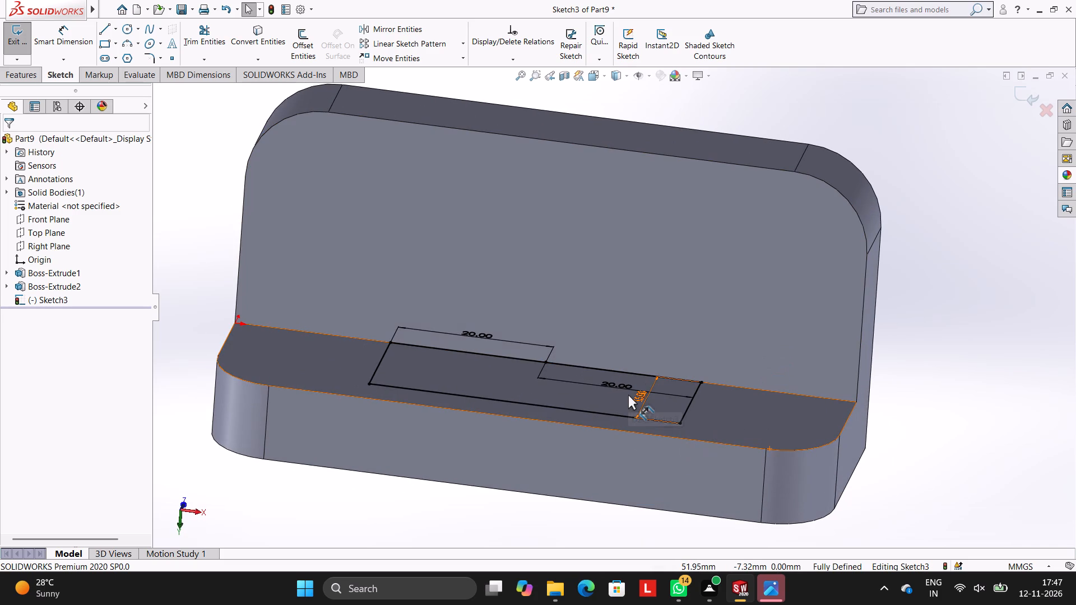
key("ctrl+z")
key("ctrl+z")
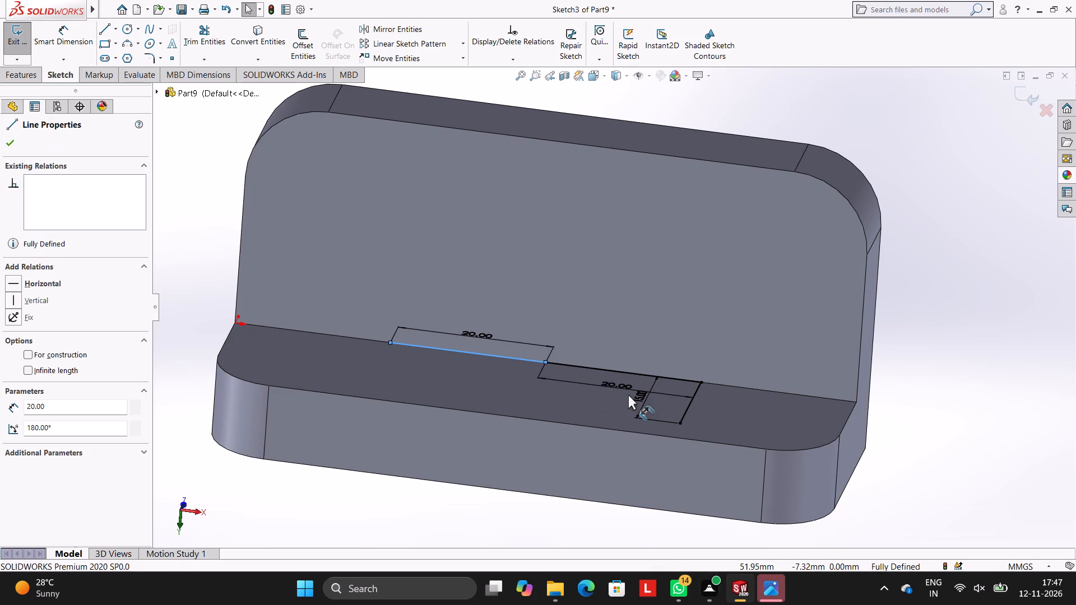
Trim away the remaining 15 mm side line.
key("ctrl+8")
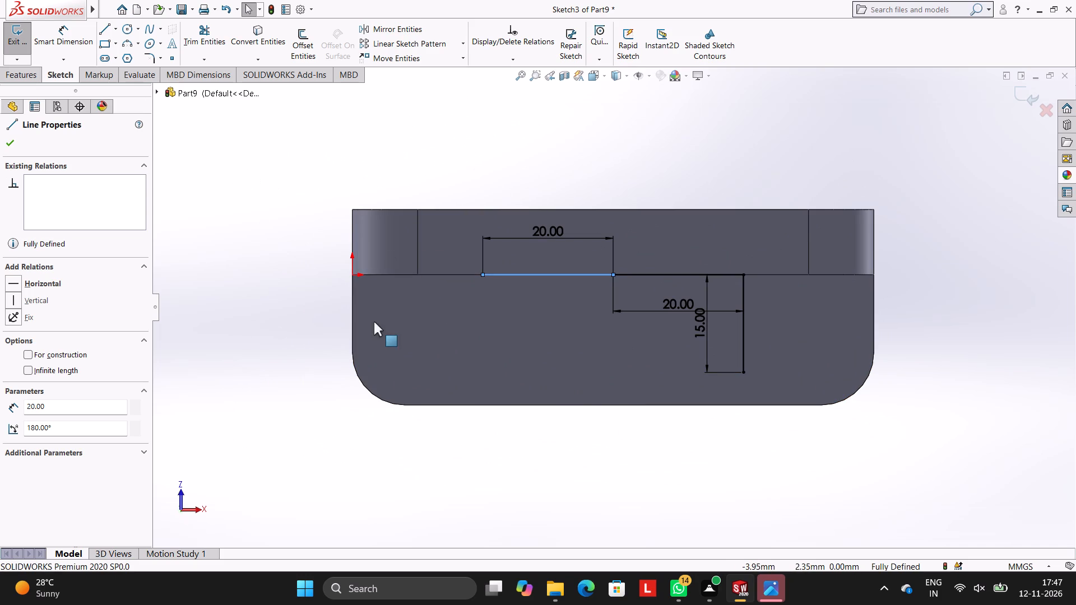
left_click(214, 45)
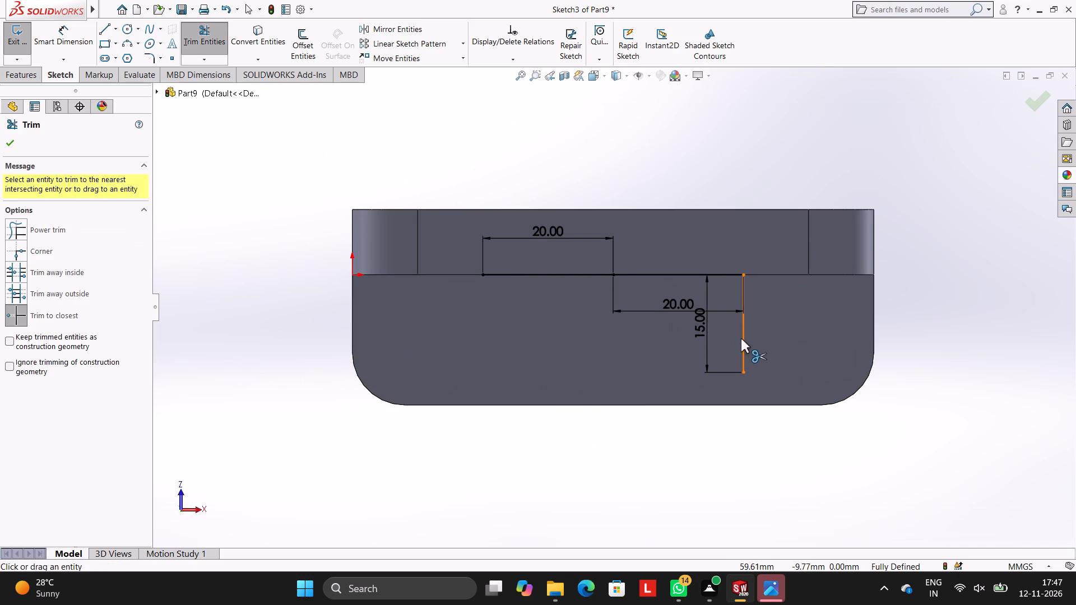
left_click(741, 338)
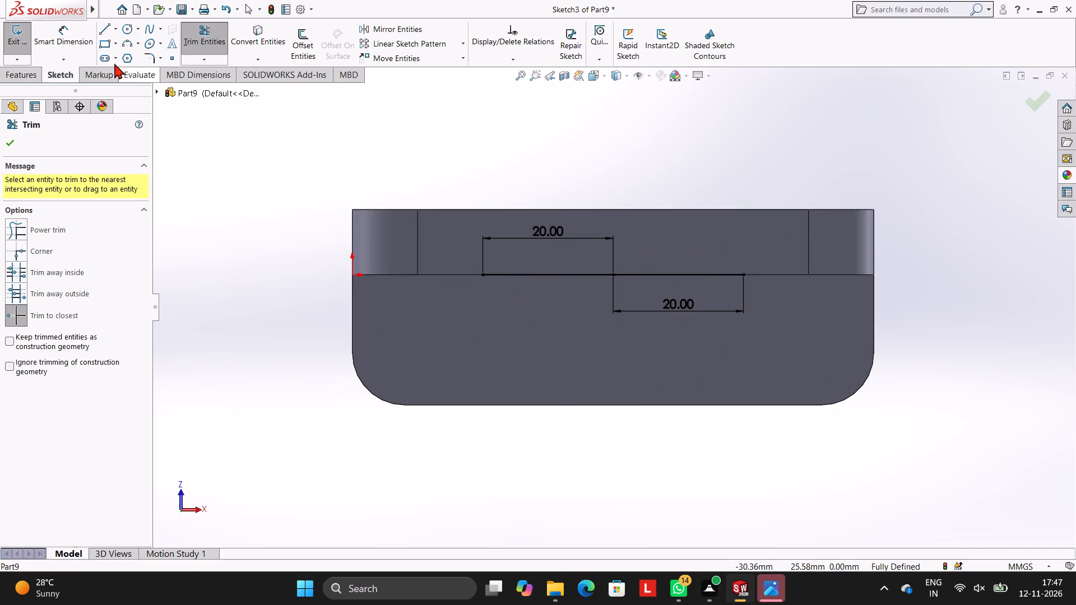
Draw a side line from the base line's origin-side end to the wall's outer edge, and a 40 mm line along that edge.
left_click(102, 27)
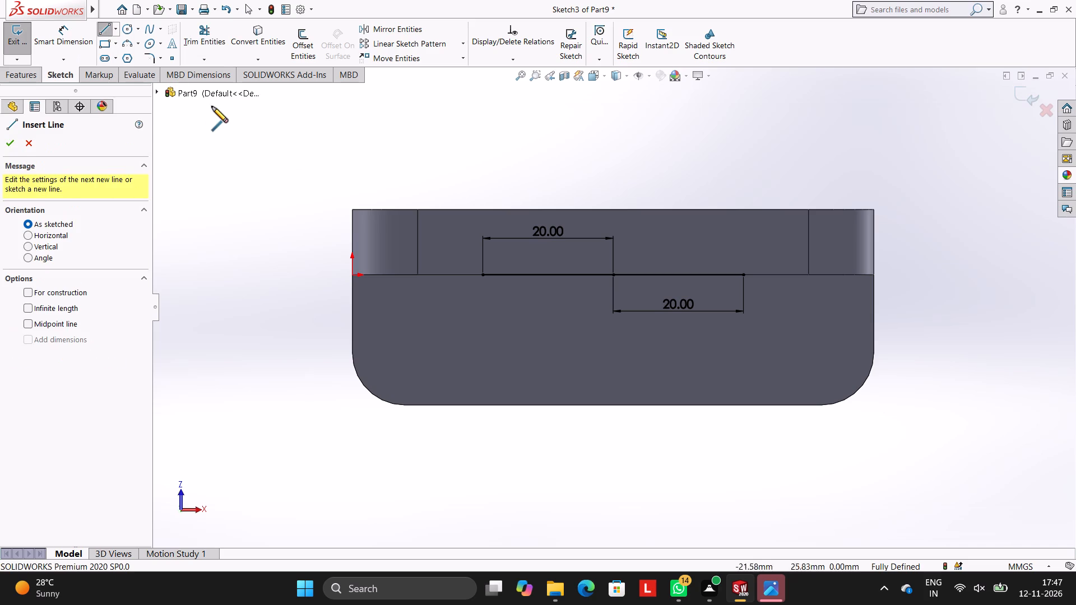
left_click(482, 274)
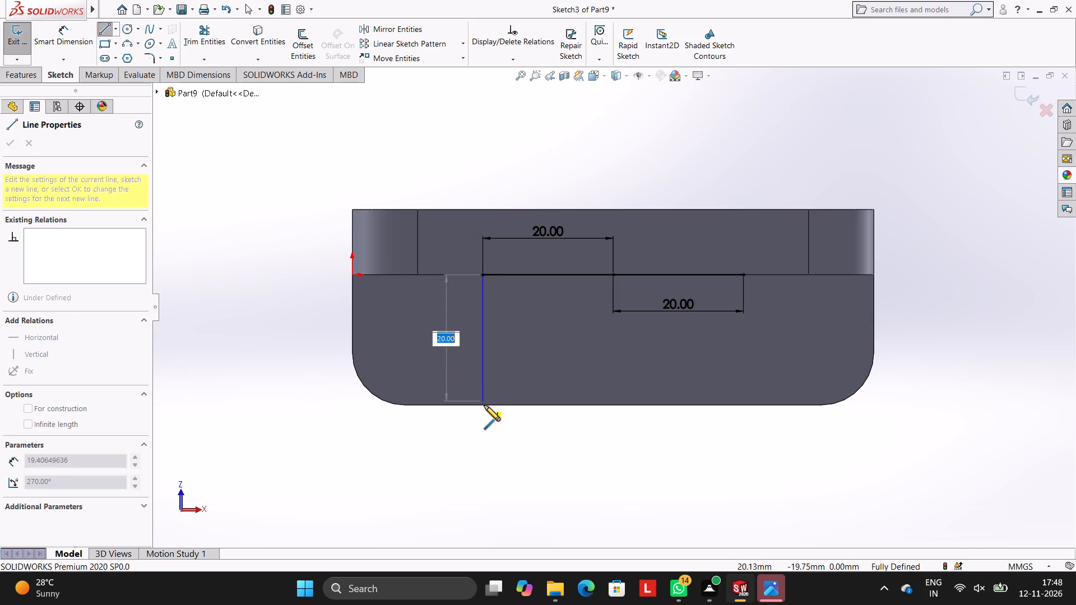
left_click(484, 406)
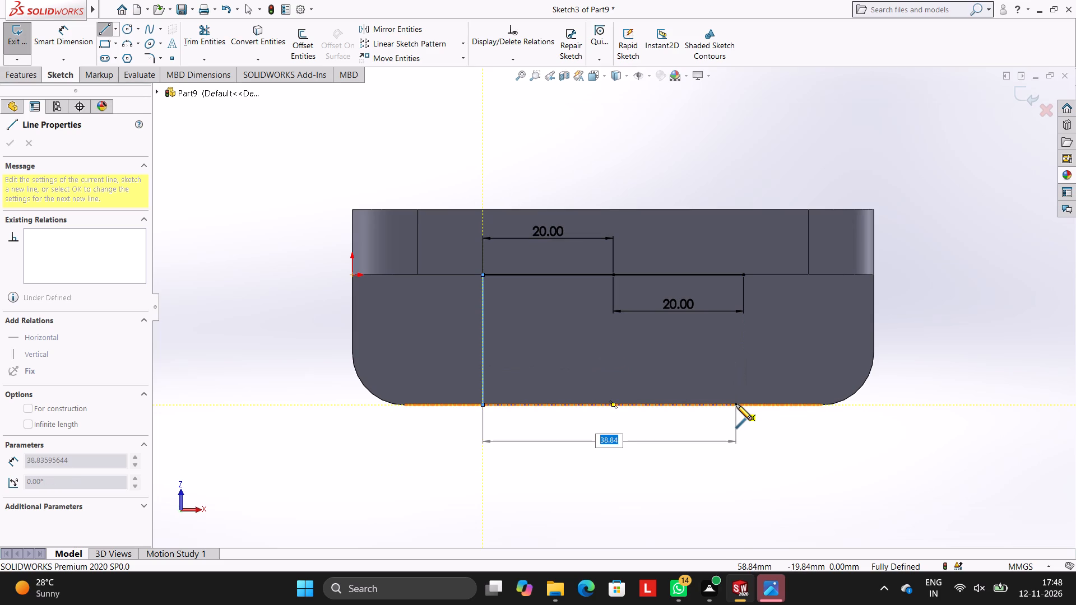
type("40")
key("Return")
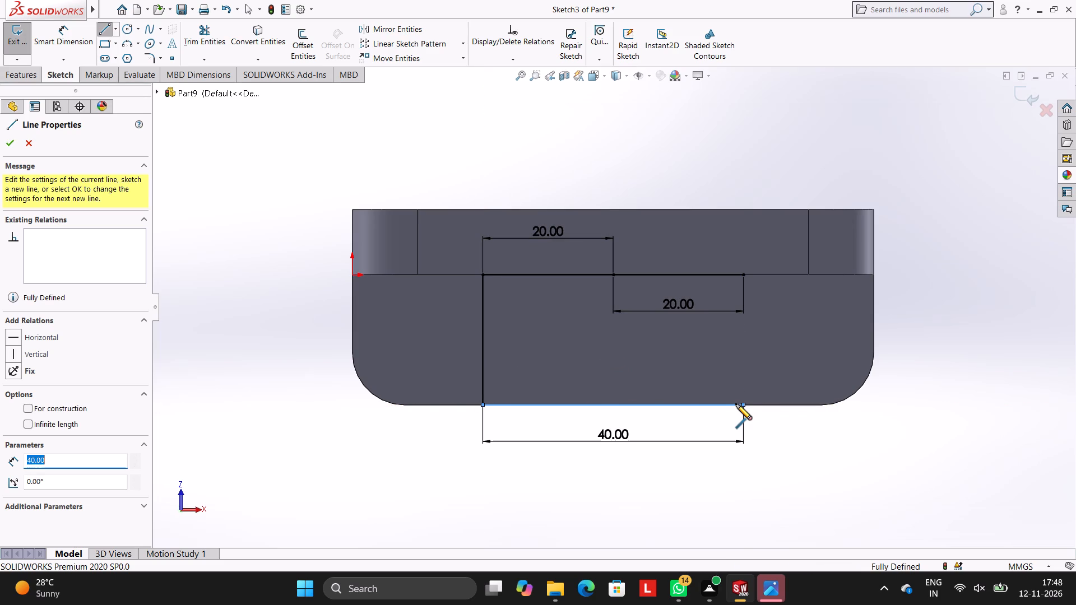
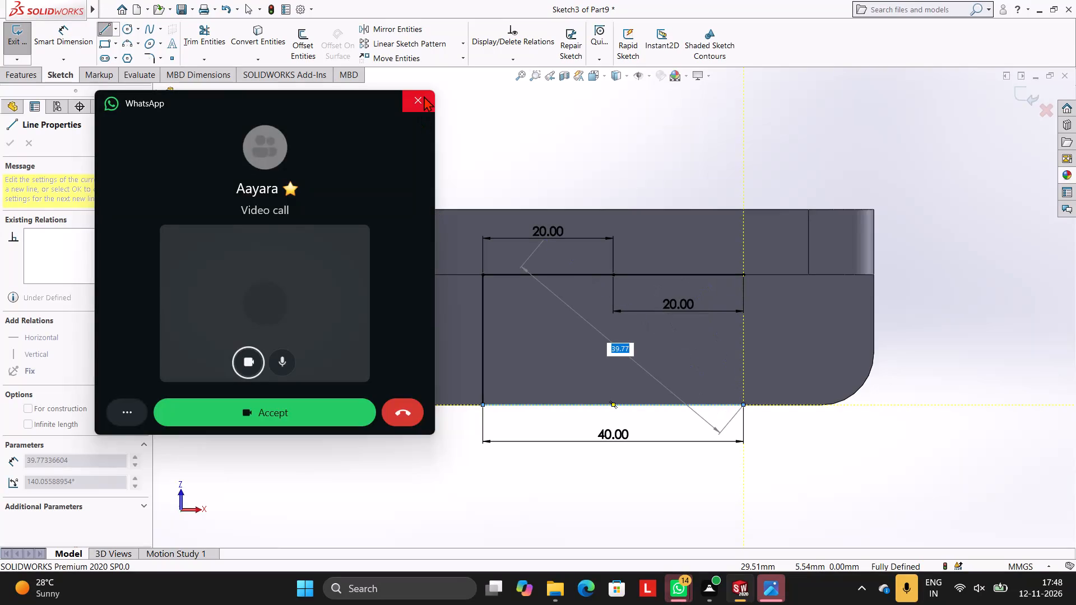
Dismiss the incoming call window and close the rectangle with a 20 mm side line up to the base line's open end.
left_click(424, 96)
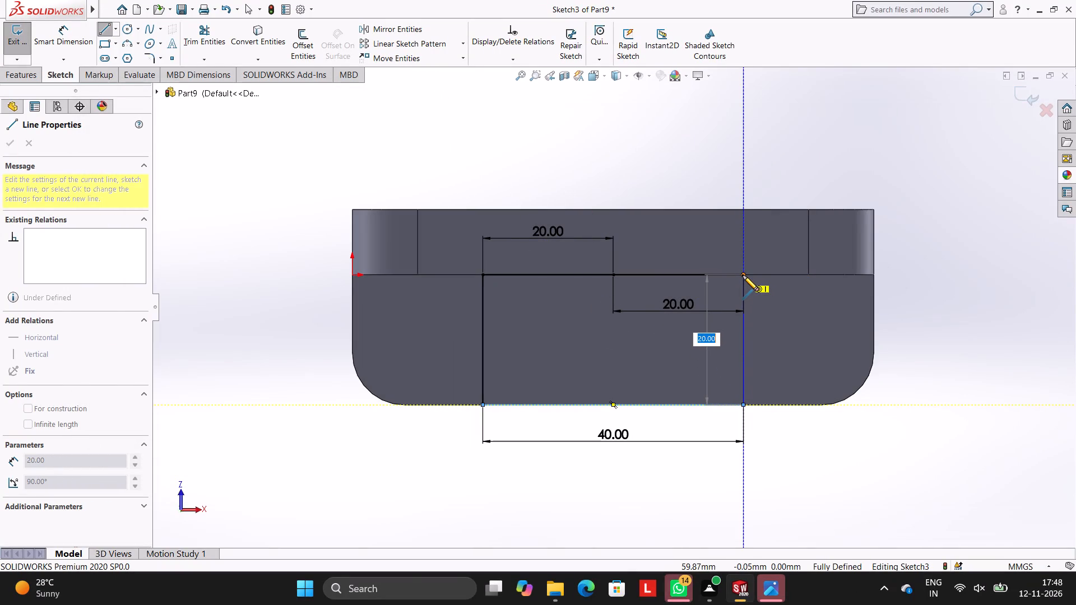
left_click(743, 275)
key("Escape")
key("Escape")
key("Escape")
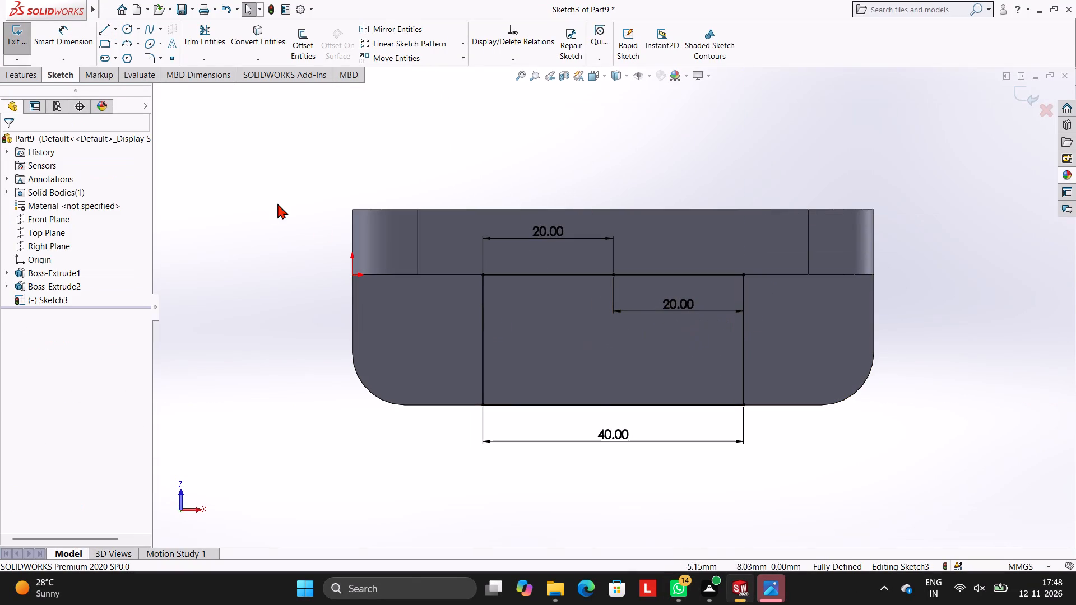
Start a blind boss extrusion of the closed 40 × 20 mm rectangle and check its preview from an angle.
left_click(21, 71)
left_click(34, 41)
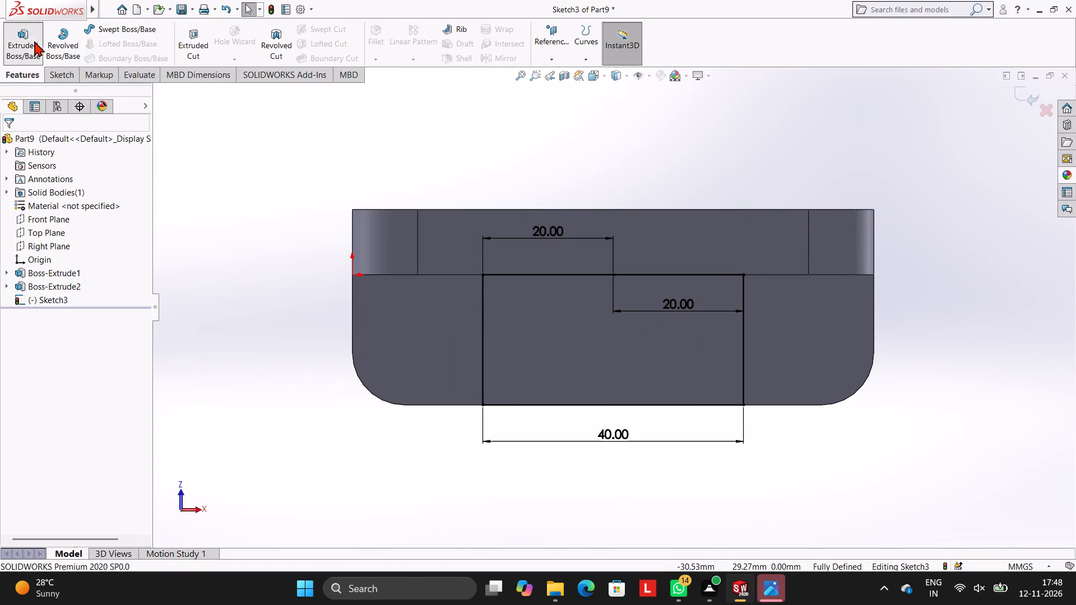
scroll(738, 380, "down", 1)
middle_click_drag(738, 380, 731, 218)
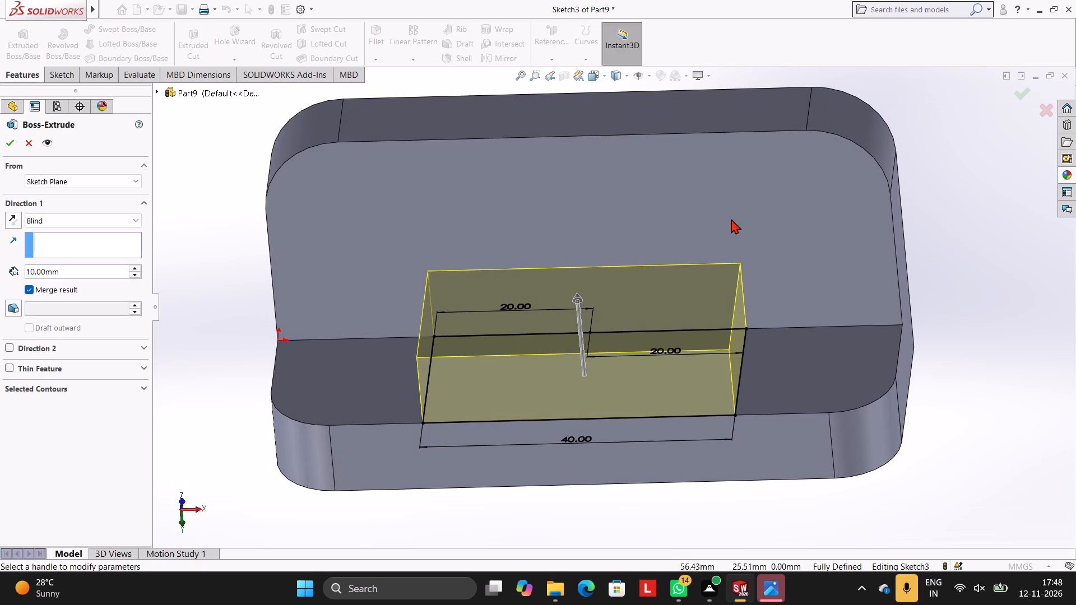
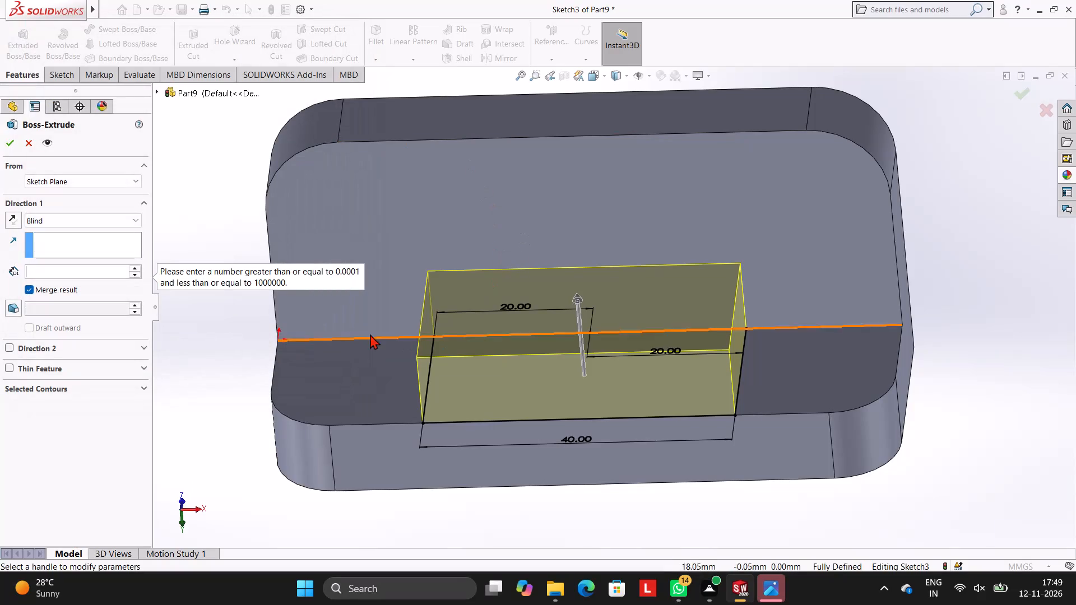
Set the blind boss extrusion depth to 25 mm and finish the block.
type("25")
key("Return")
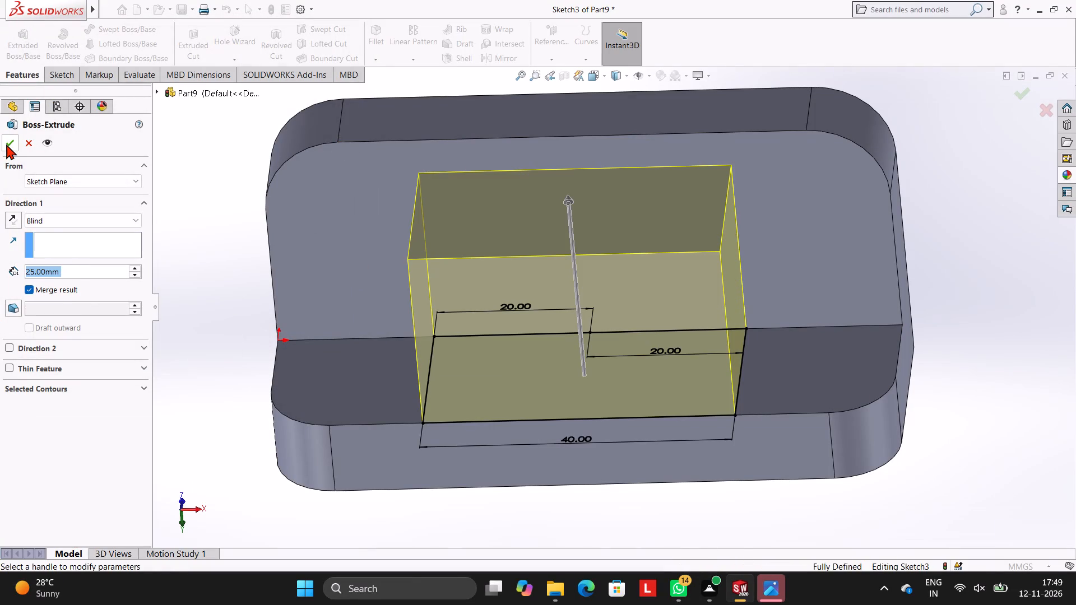
left_click(6, 144)
left_click(200, 162)
Examine the part with its added block from several angles.
middle_click_drag(471, 290, 507, 184)
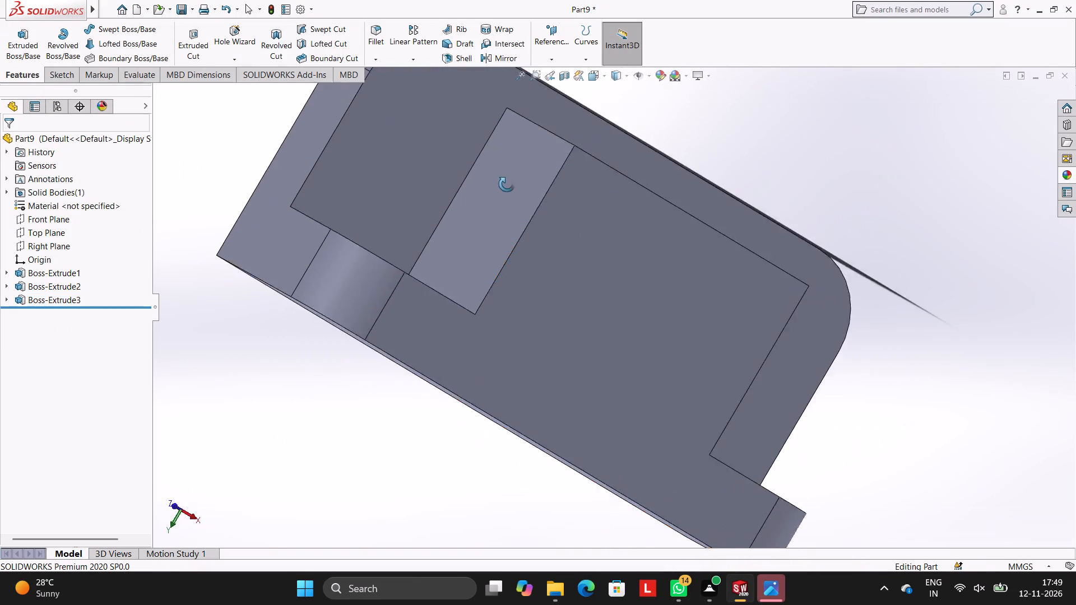
middle_click_drag(507, 184, 505, 184)
middle_click_drag(683, 227, 623, 262)
middle_click_drag(779, 193, 796, 161)
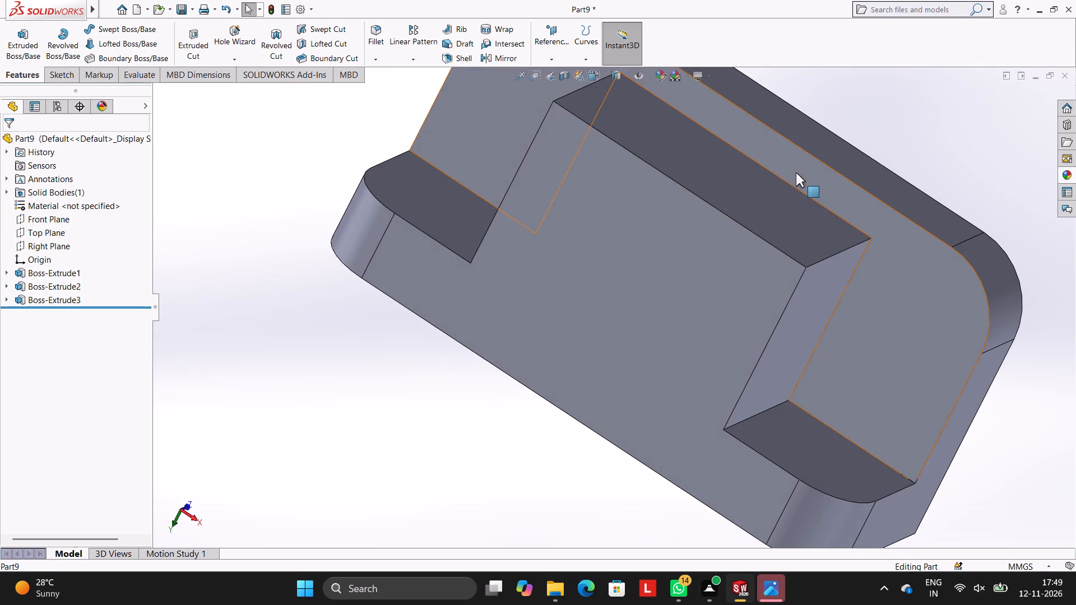
scroll(799, 252, "up", 2)
middle_click_drag(834, 268, 751, 379)
middle_click_drag(697, 182, 857, 196)
scroll(753, 228, "down", 1)
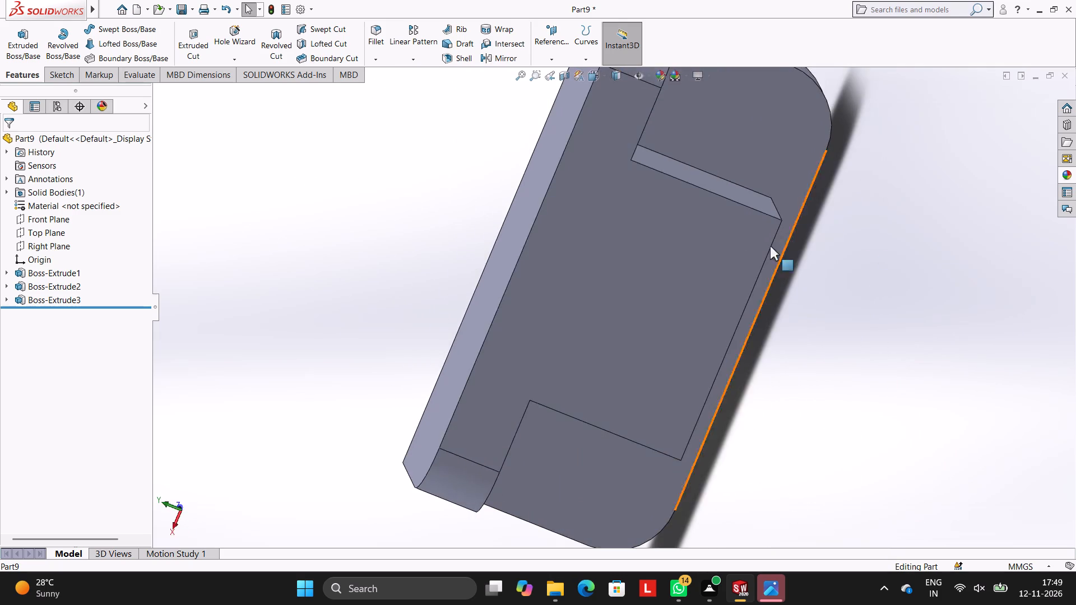
scroll(735, 248, "up", 1)
middle_click_drag(735, 248, 702, 114)
middle_click_drag(661, 294, 670, 170)
middle_click_drag(687, 347, 666, 440)
middle_click_drag(633, 379, 698, 295)
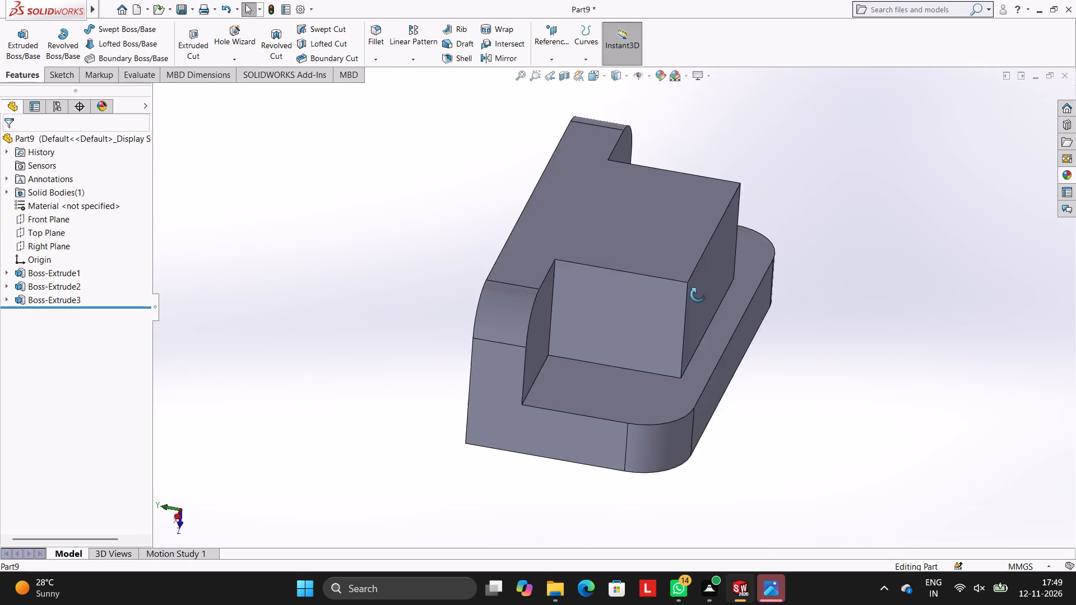
middle_click_drag(698, 295, 676, 318)
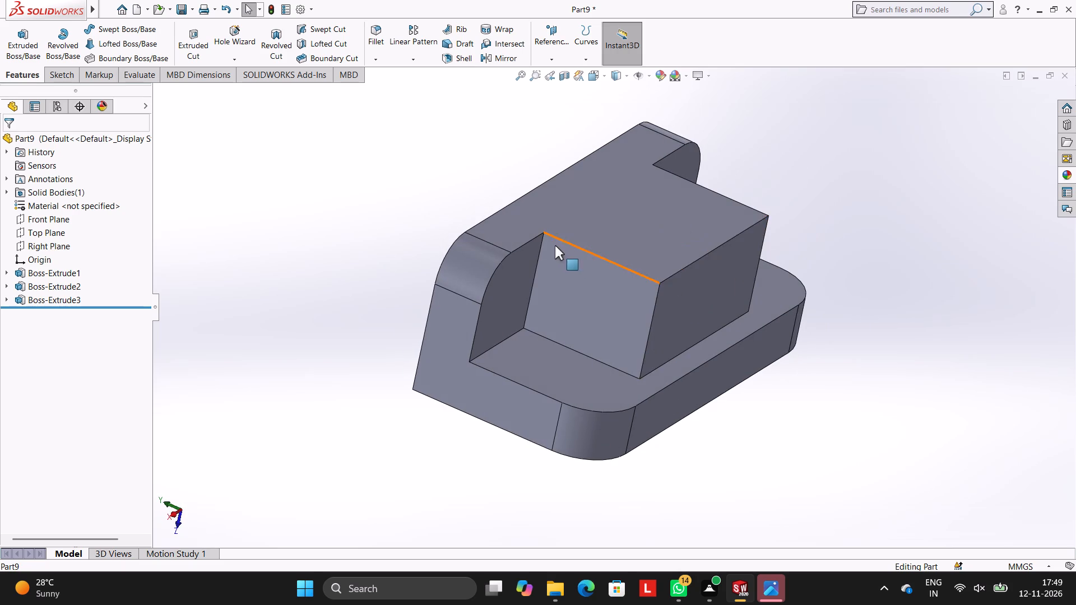
middle_click_drag(590, 267, 739, 408)
middle_click_drag(699, 271, 646, 276)
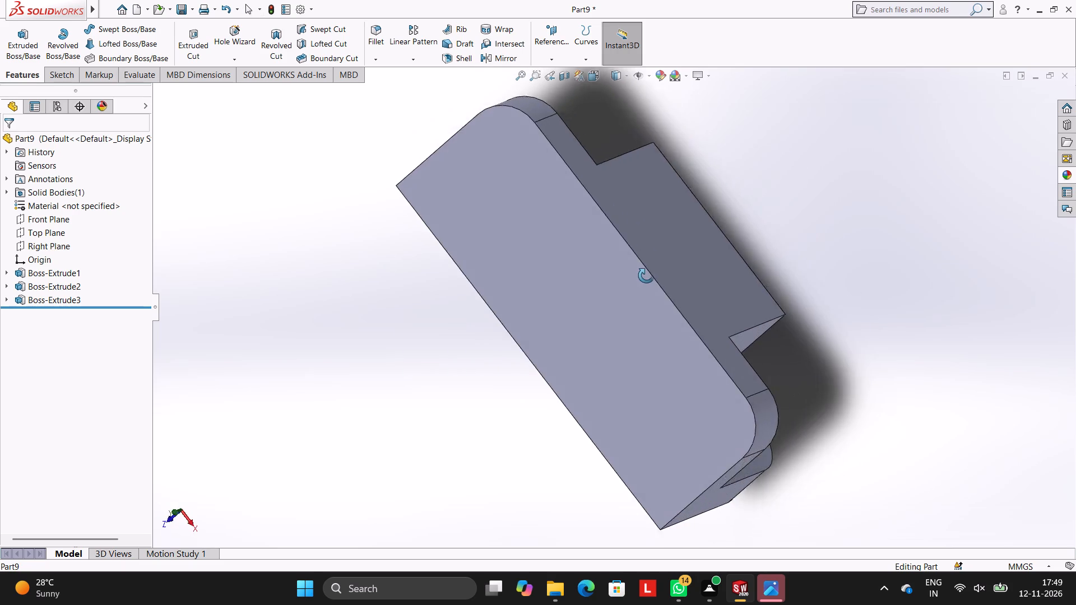
middle_click_drag(646, 276, 626, 284)
middle_click_drag(828, 245, 724, 262)
middle_click_drag(767, 258, 732, 246)
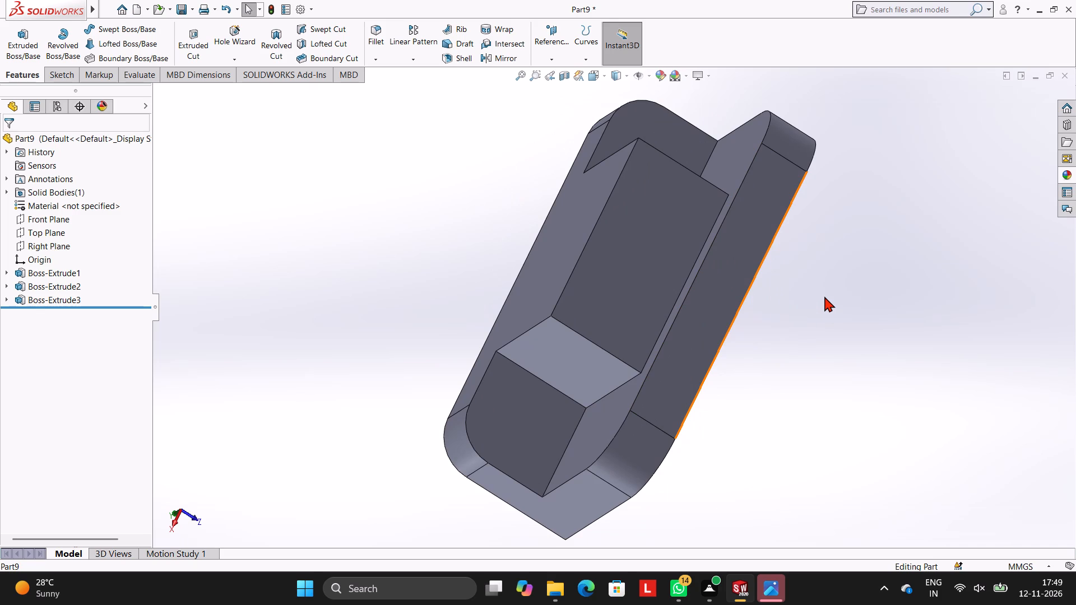
middle_click_drag(838, 288, 806, 297)
Sketch a 30 mm diameter circle on the block's free 40 × 20 mm end face, centred at the midpoint of its outer 40 mm edge.
left_click(627, 226)
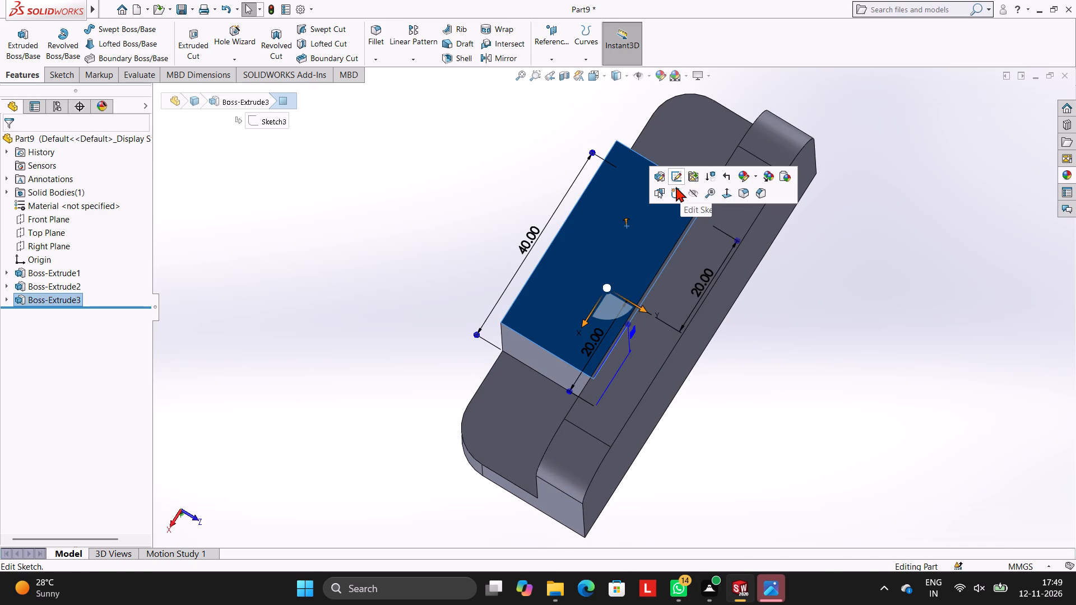
left_click(676, 187)
key("ctrl+8")
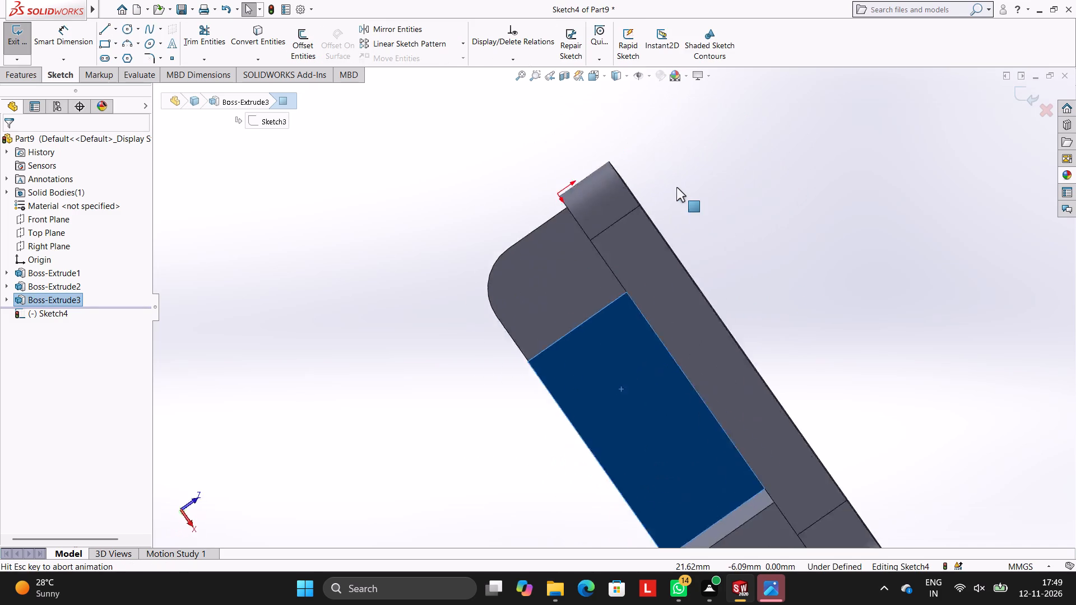
key("ctrl+8")
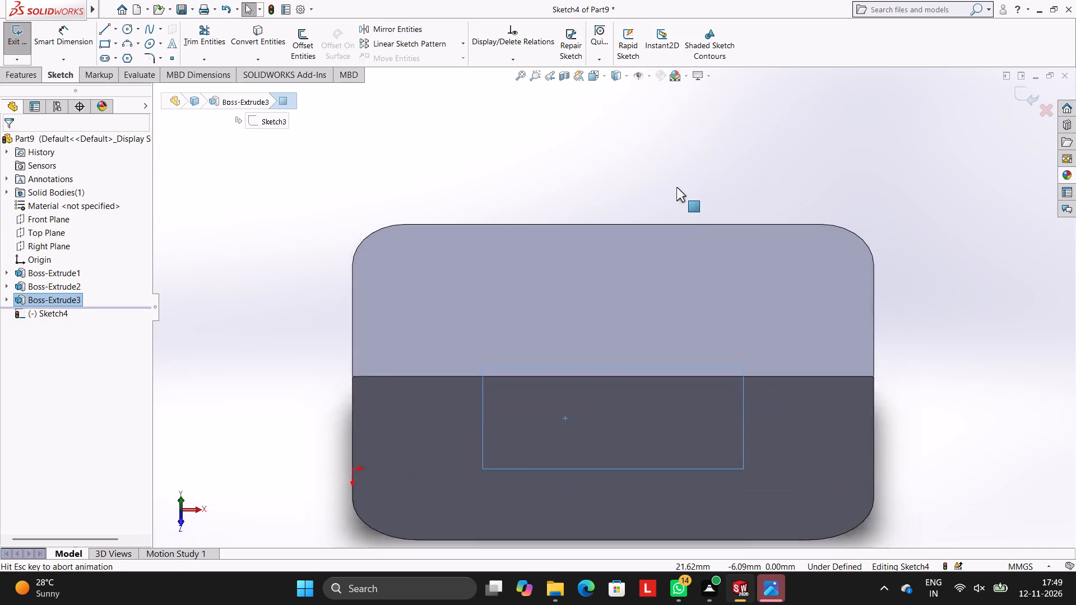
key("ctrl+8")
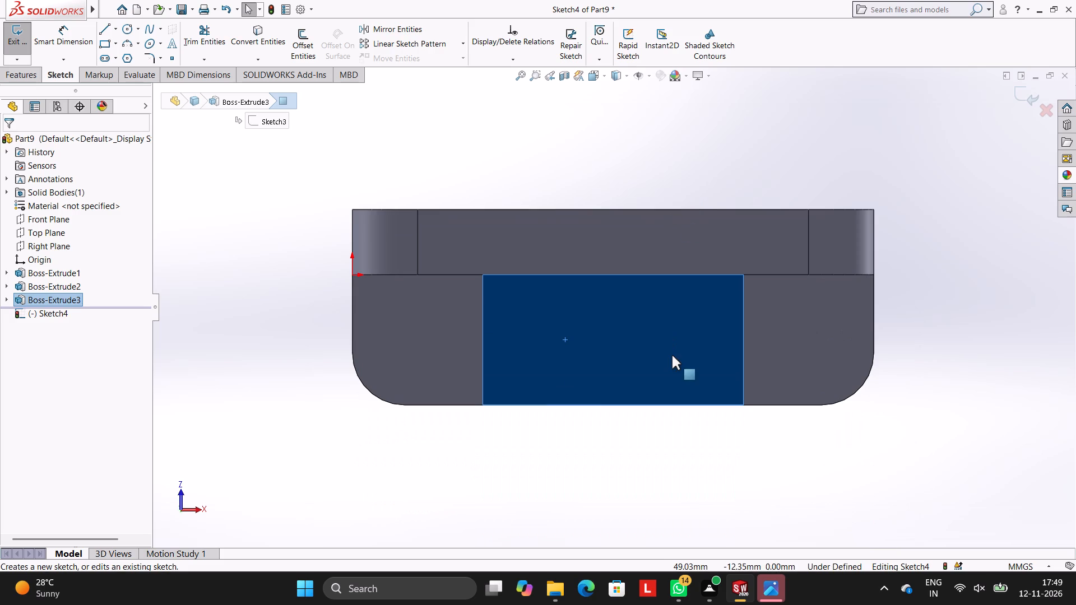
scroll(672, 358, "up", 3)
scroll(672, 358, "down", 2)
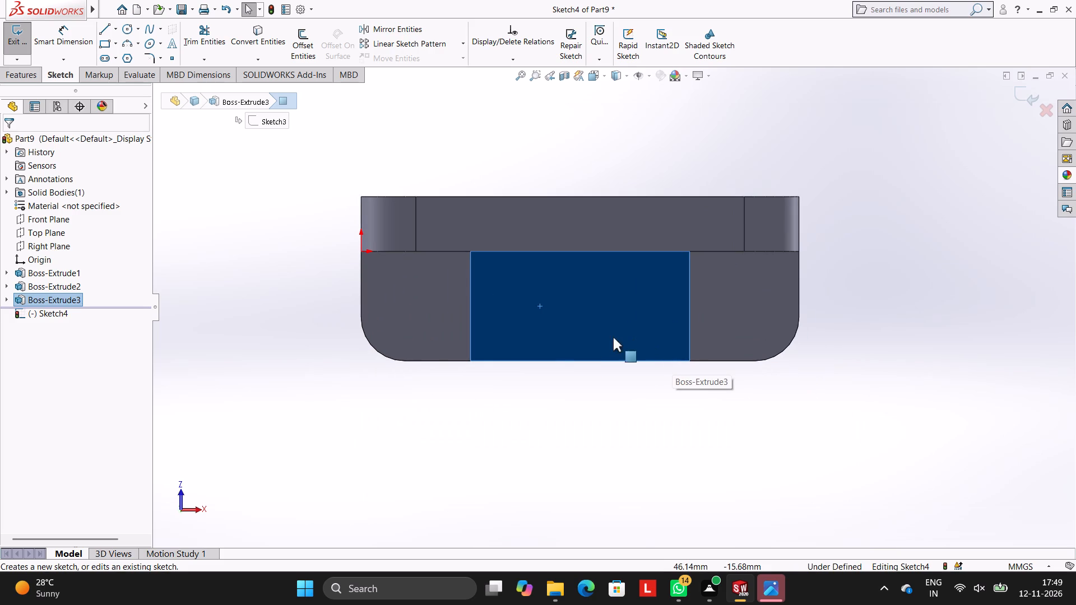
left_click(127, 31)
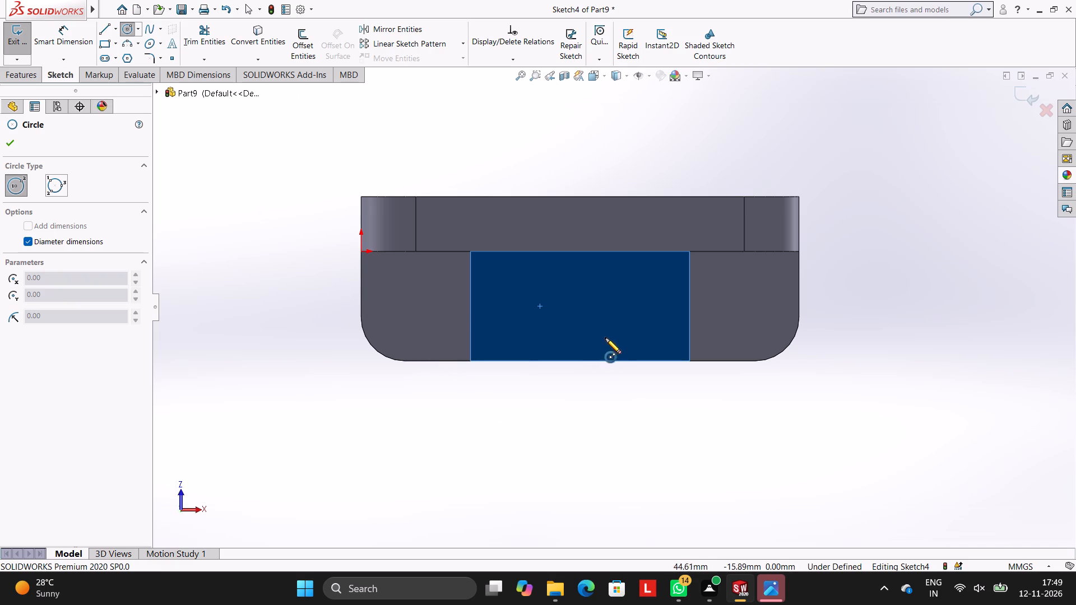
left_click(579, 361)
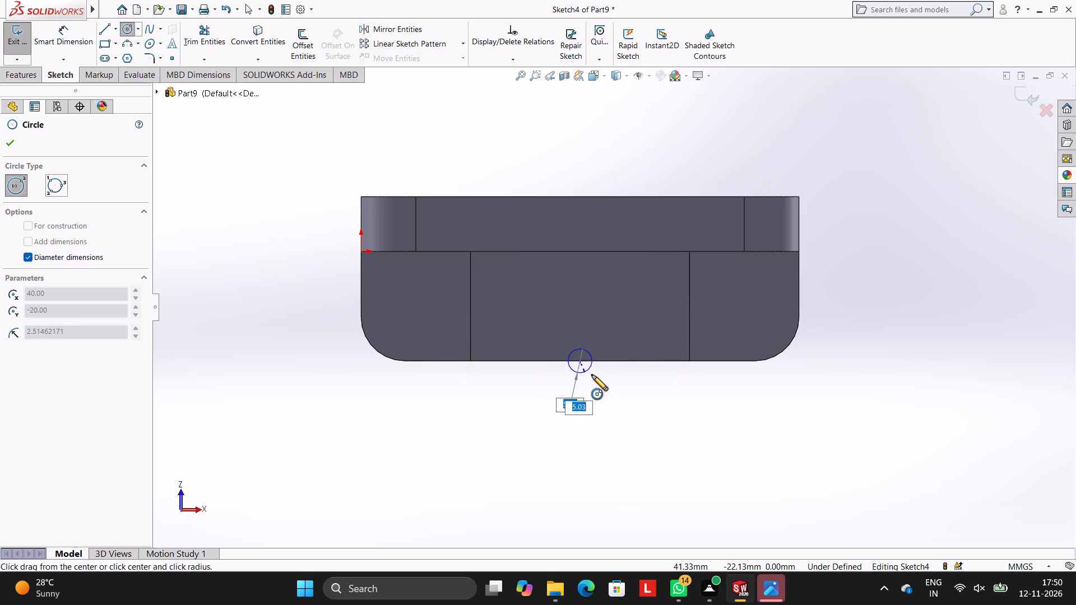
type("30")
key("Return")
key("Escape")
key("Escape")
key("Escape")
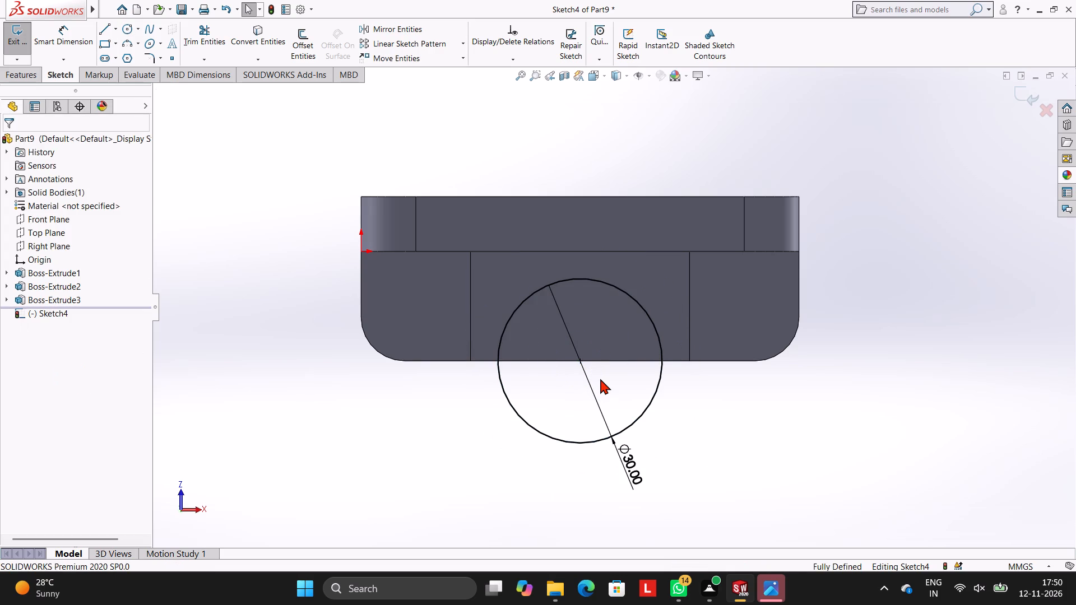
key("Escape")
Reduce the circle to a closed semicircle by drawing a line across its diameter along the block's edge and trimming the half outside.
left_click(104, 27)
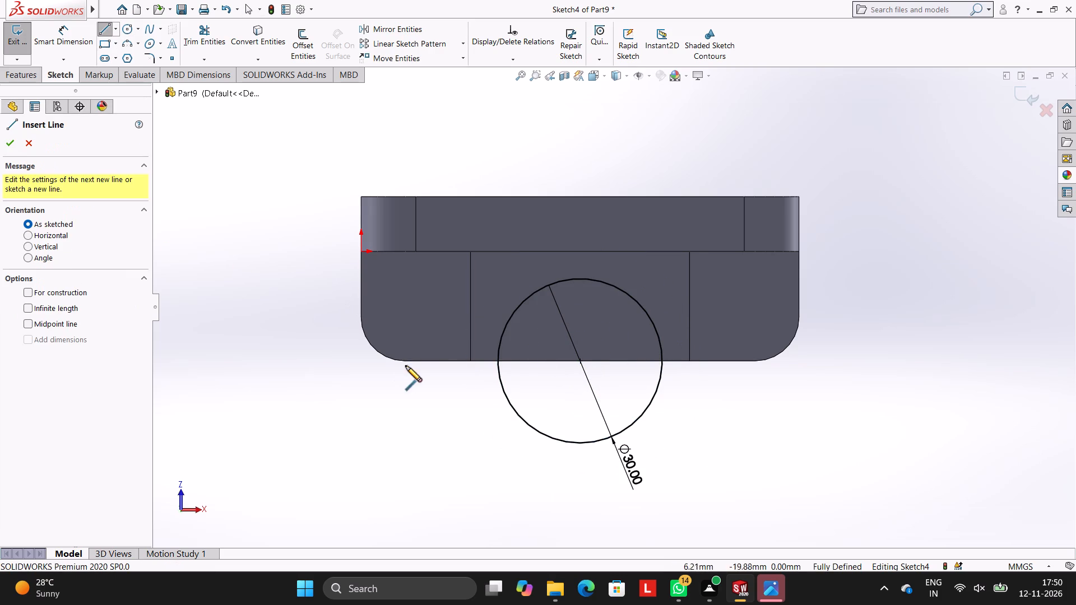
left_click(498, 361)
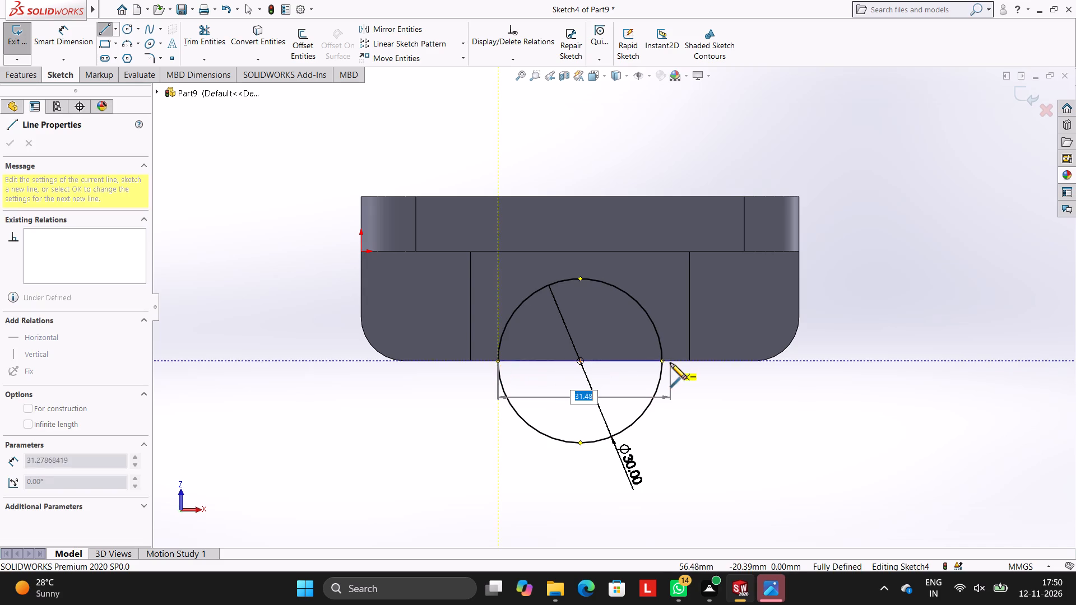
left_click(663, 361)
key("Escape")
key("Escape")
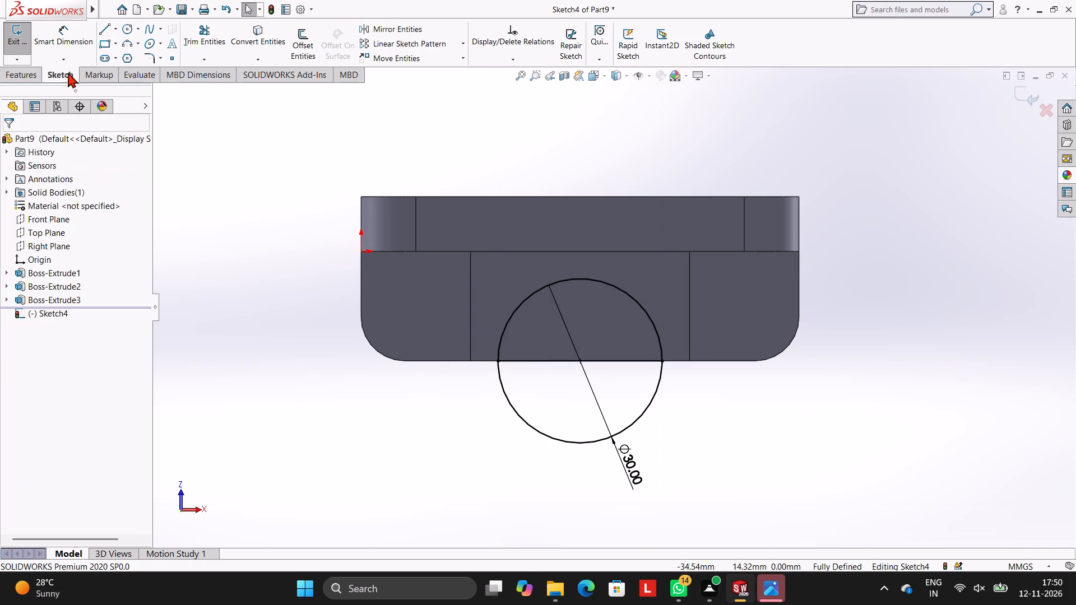
left_click(210, 29)
left_click(632, 422)
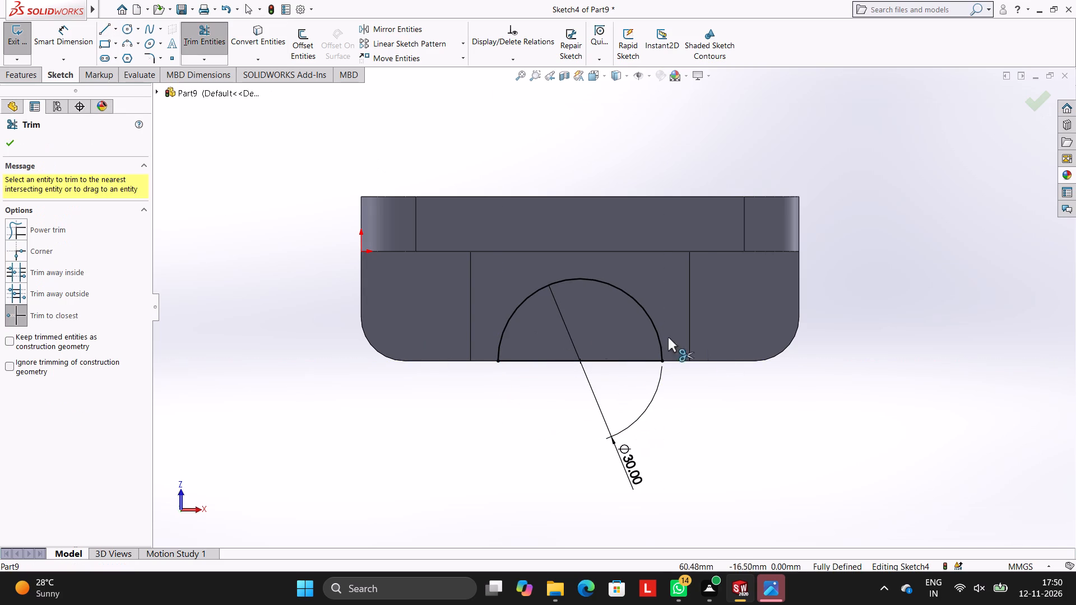
Make a blind extruded cut of the semicircle 35 mm deep through the block and the wall.
scroll(813, 326, "down", 1)
middle_click_drag(819, 325, 817, 208)
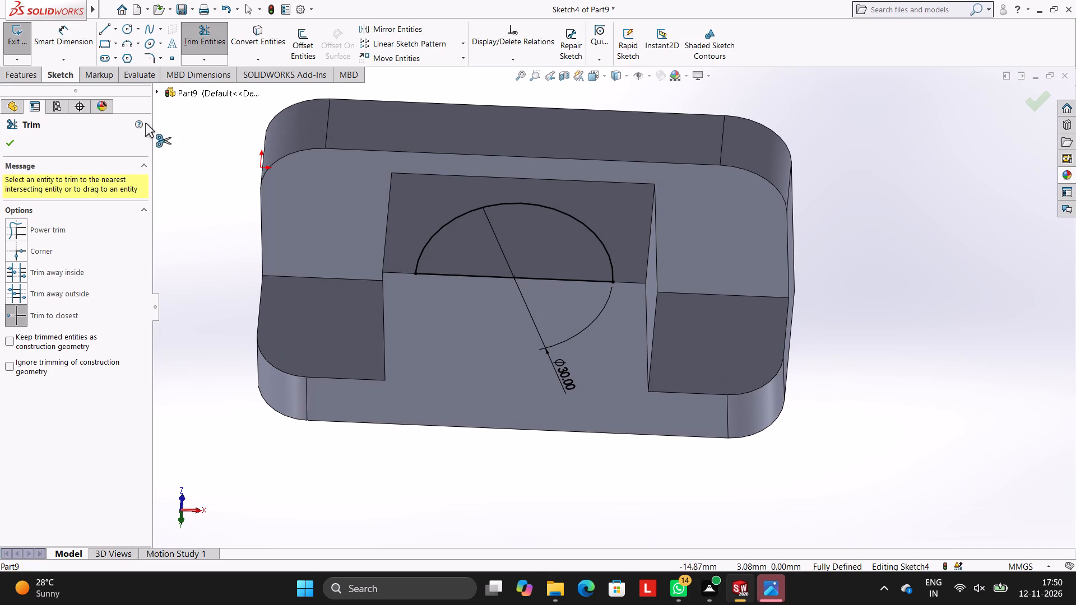
left_click(16, 71)
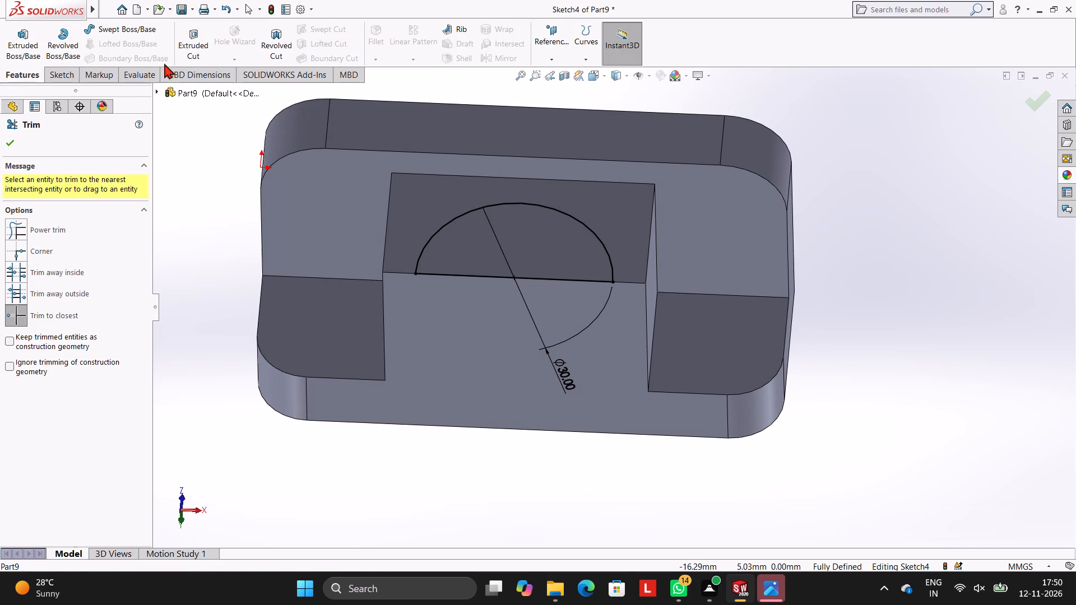
left_click(195, 43)
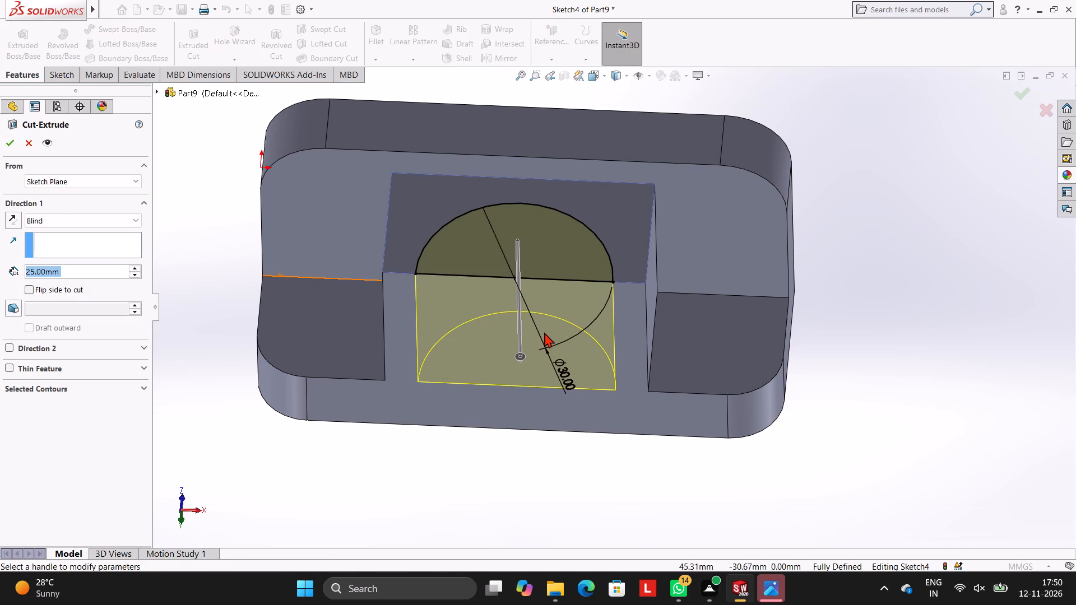
middle_click_drag(521, 238, 510, 185)
left_click(80, 269)
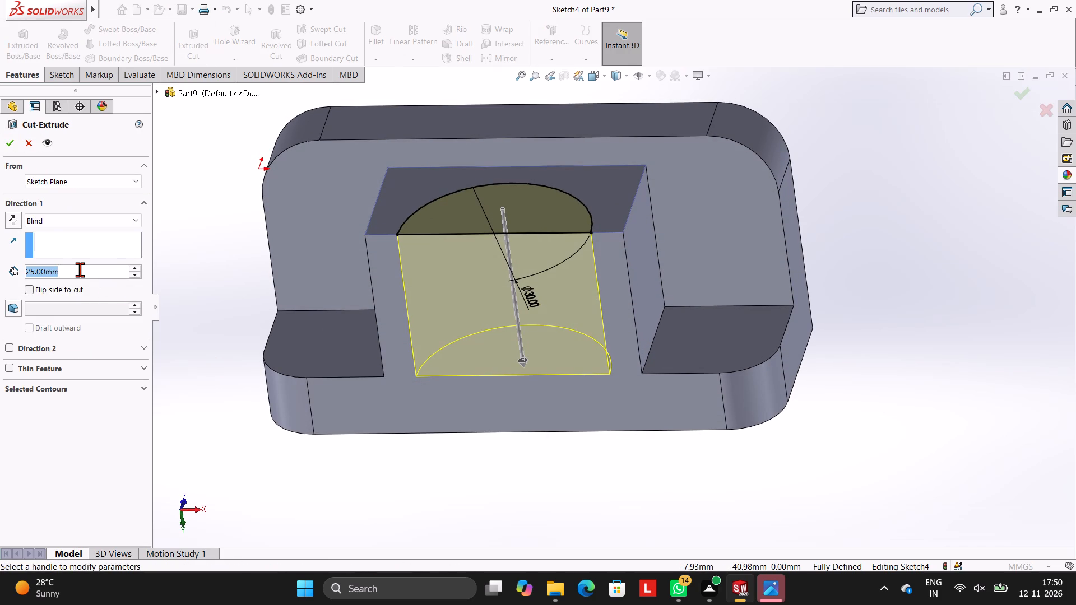
key("BackSpace")
key("BackSpace")
key("BackSpace")
key("BackSpace")
key("BackSpace")
key("BackSpace")
key("BackSpace")
key("BackSpace")
key("BackSpace")
key("BackSpace")
key("BackSpace")
key("BackSpace")
key("BackSpace")
key("BackSpace")
key("BackSpace")
key("BackSpace")
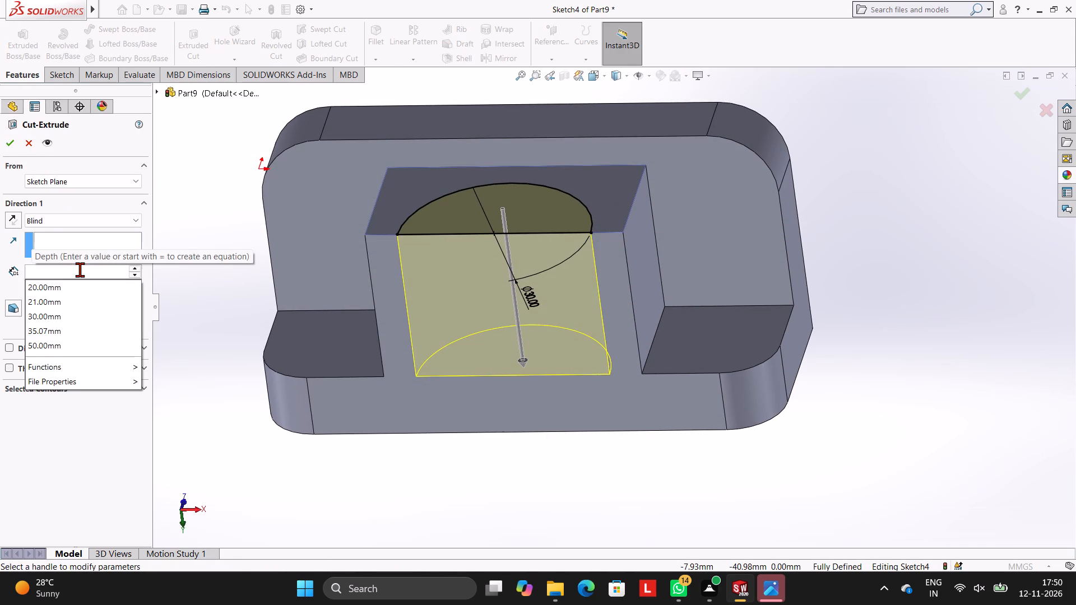
type("35")
key("Return")
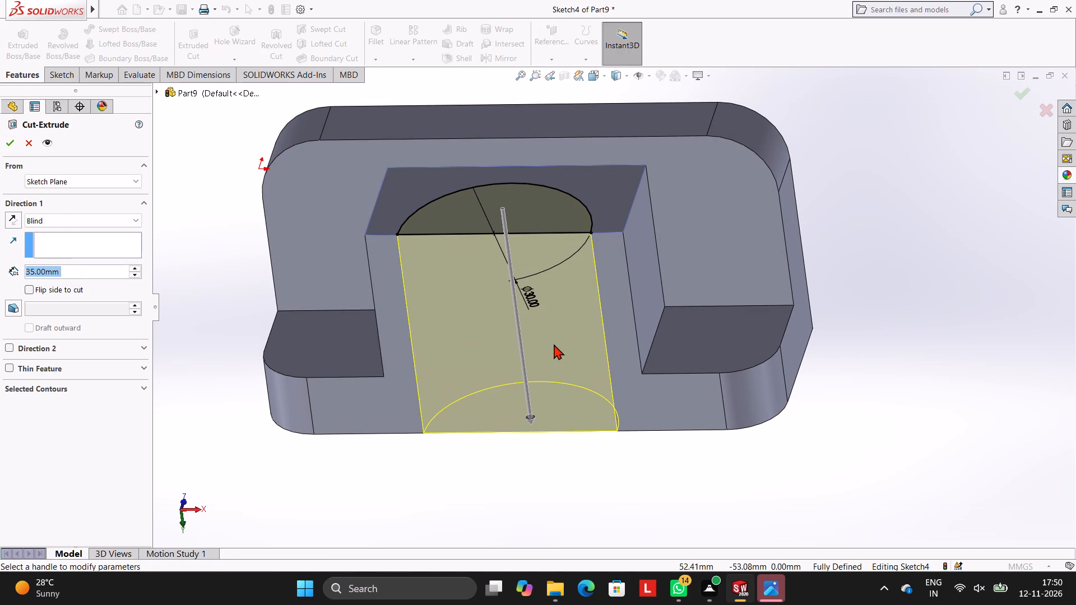
middle_click_drag(560, 346, 576, 211)
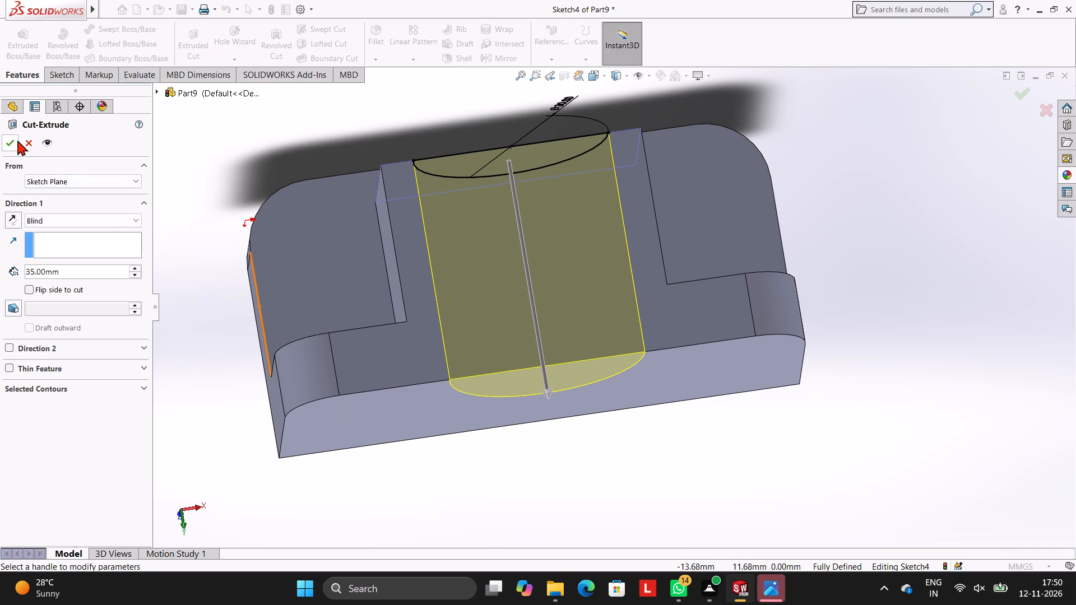
left_click(13, 139)
left_click(221, 148)
Examine the semicircular cut through the block and wall from several angles.
middle_click_drag(483, 246, 514, 260)
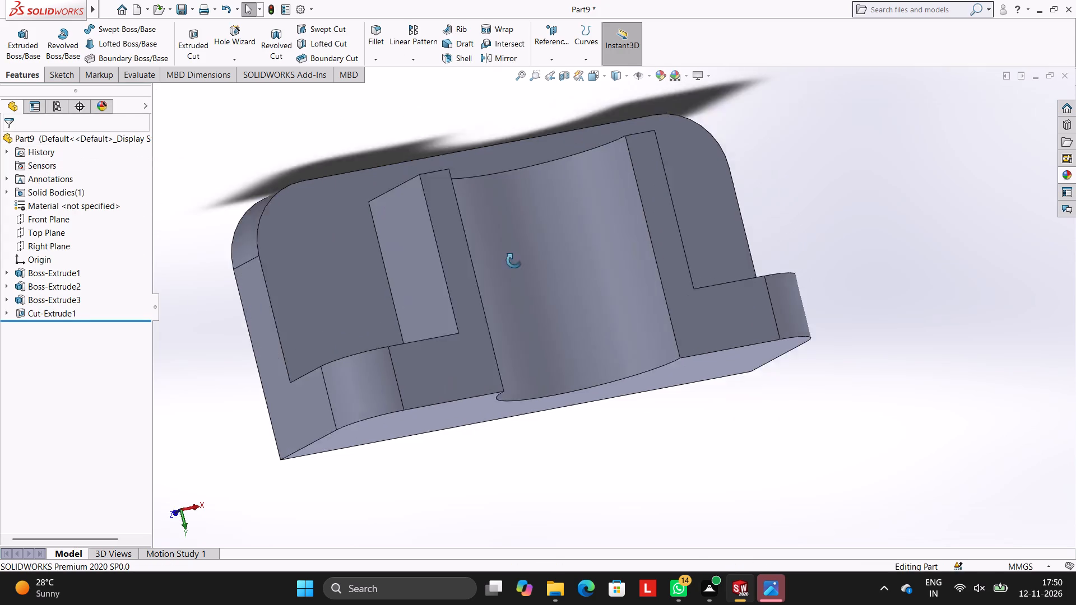
middle_click_drag(514, 260, 497, 229)
middle_click_drag(393, 268, 453, 311)
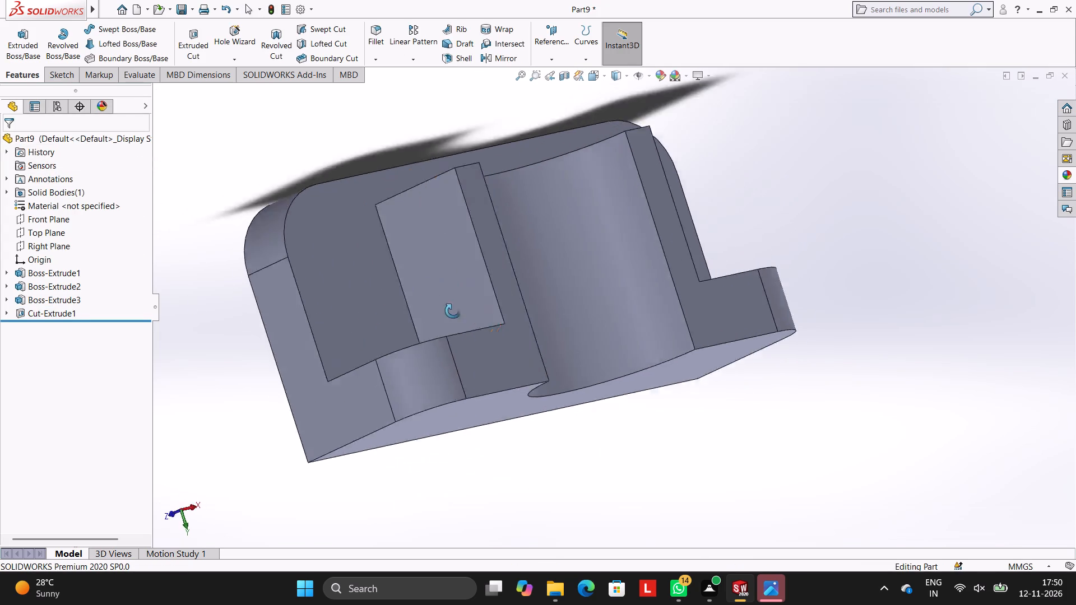
scroll(463, 323, "down", 1)
middle_click_drag(453, 311, 521, 383)
middle_click_drag(470, 240, 364, 274)
scroll(436, 269, "up", 4)
middle_click_drag(504, 257, 615, 346)
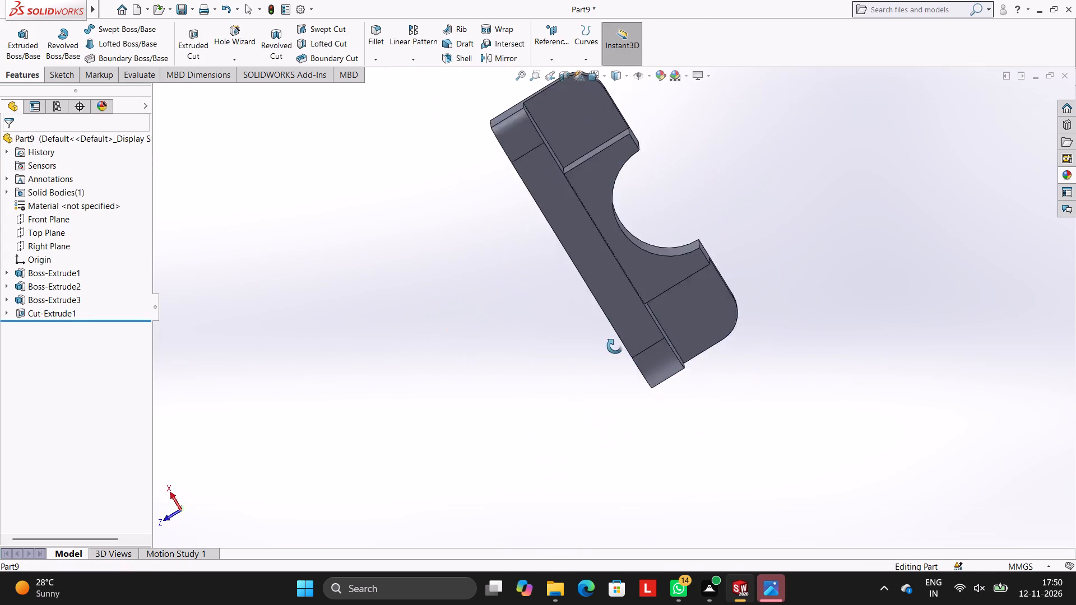
middle_click_drag(615, 346, 593, 397)
middle_click_drag(590, 226, 578, 164)
middle_click_drag(736, 274, 730, 218)
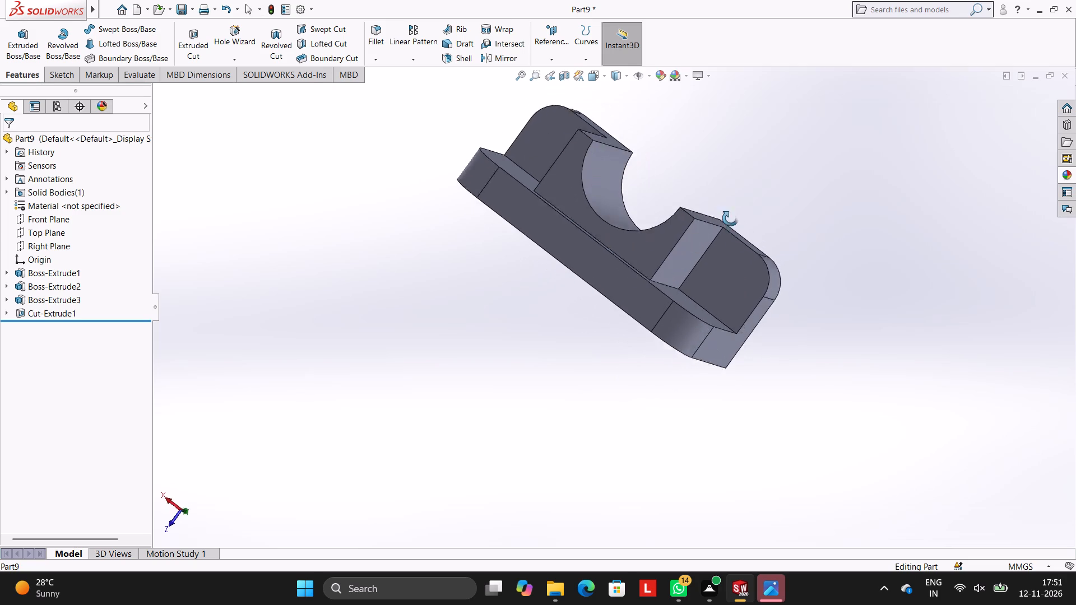
middle_click_drag(730, 218, 657, 288)
scroll(743, 361, "up", 1)
middle_click_drag(756, 365, 707, 409)
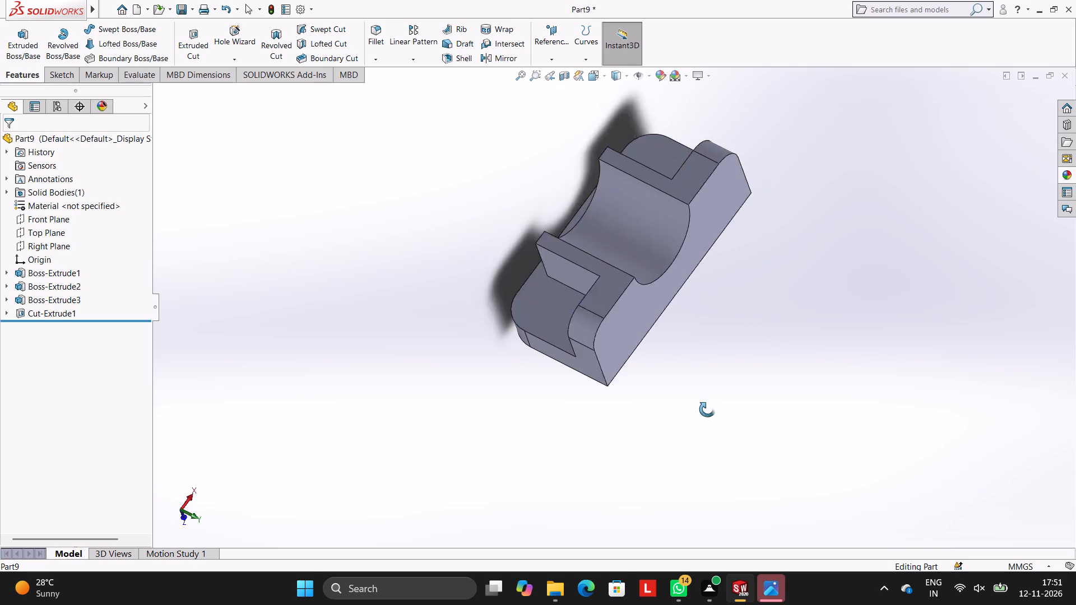
middle_click_drag(707, 409, 728, 436)
middle_click_drag(559, 262, 571, 281)
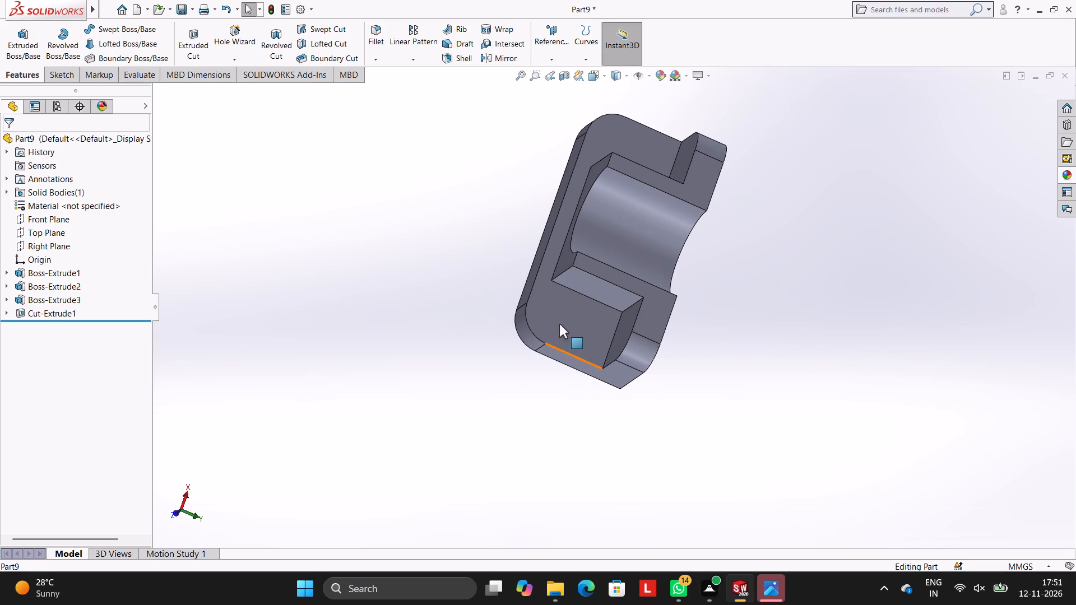
Sketch an 8 mm diameter circle on the plate's inner face, concentric with the rounded corner farther from the origin.
left_click(559, 324)
left_click(614, 291)
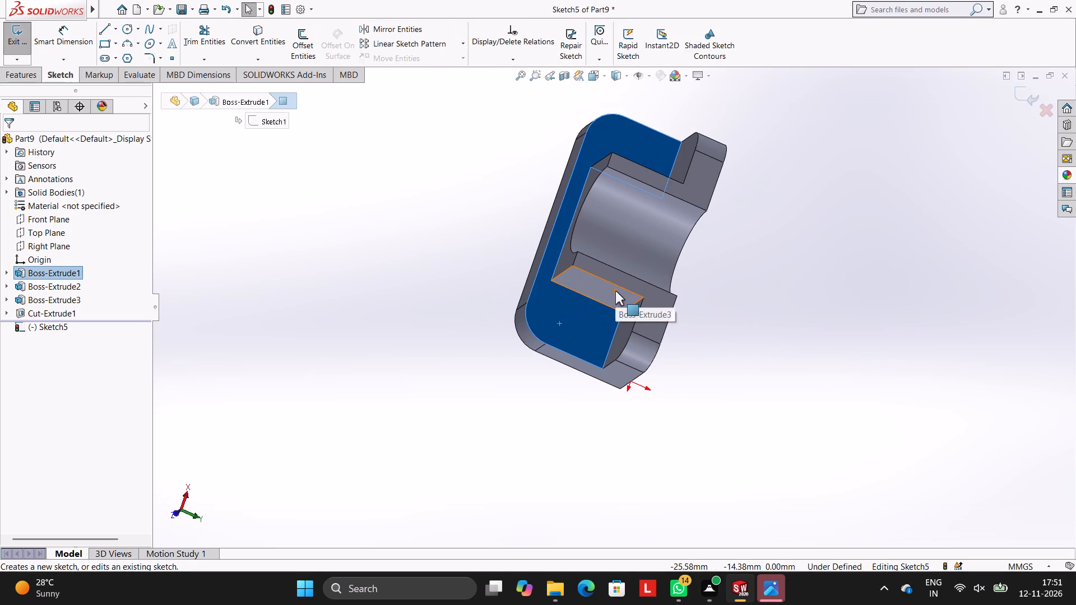
key("ctrl+8")
scroll(697, 314, "up", 3)
scroll(697, 314, "down", 2)
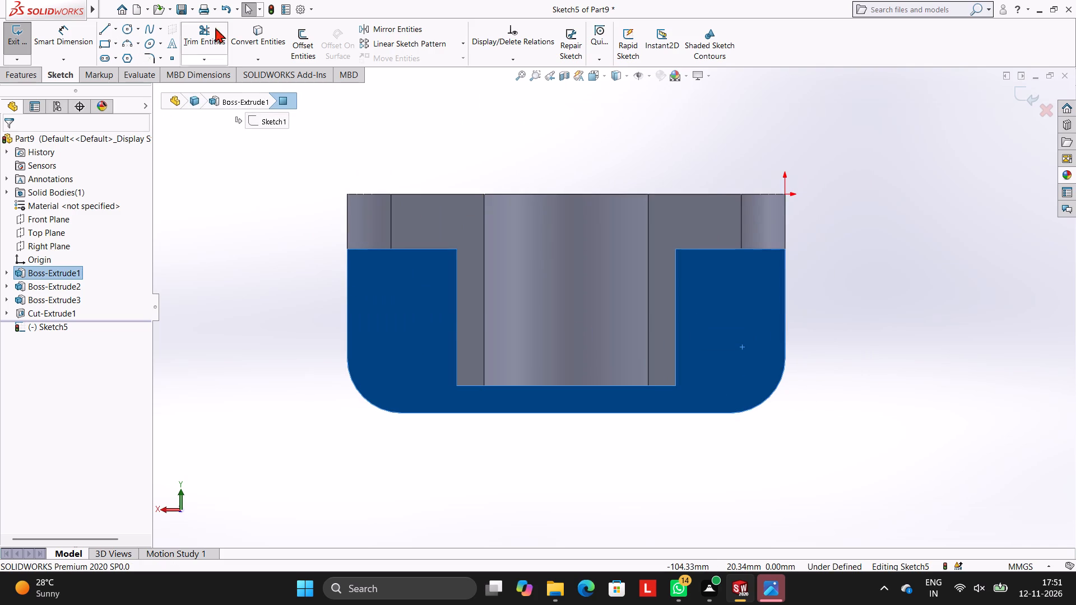
left_click(126, 27)
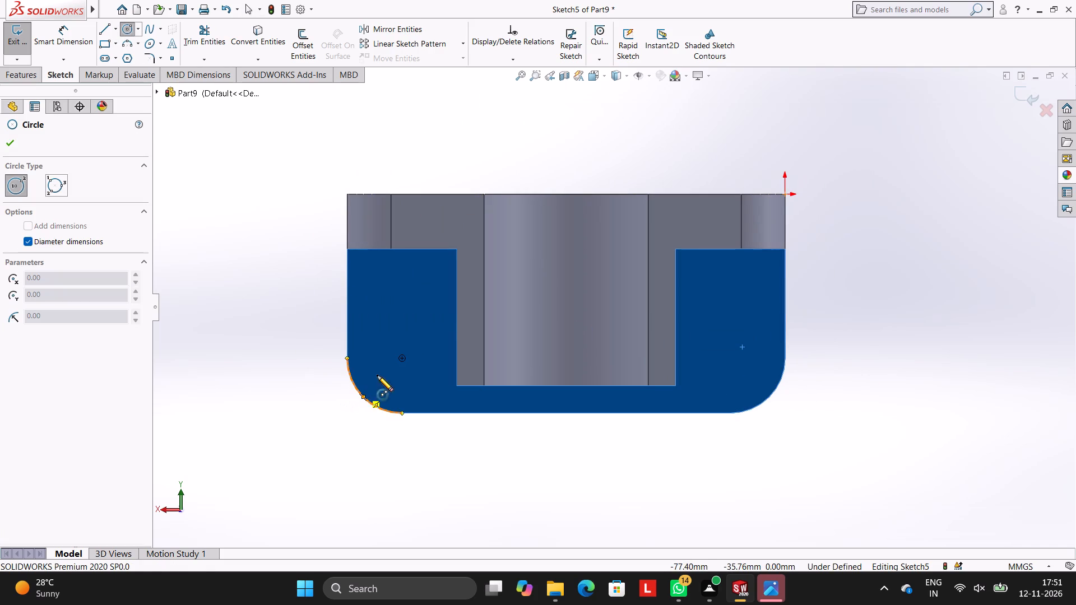
left_click(402, 357)
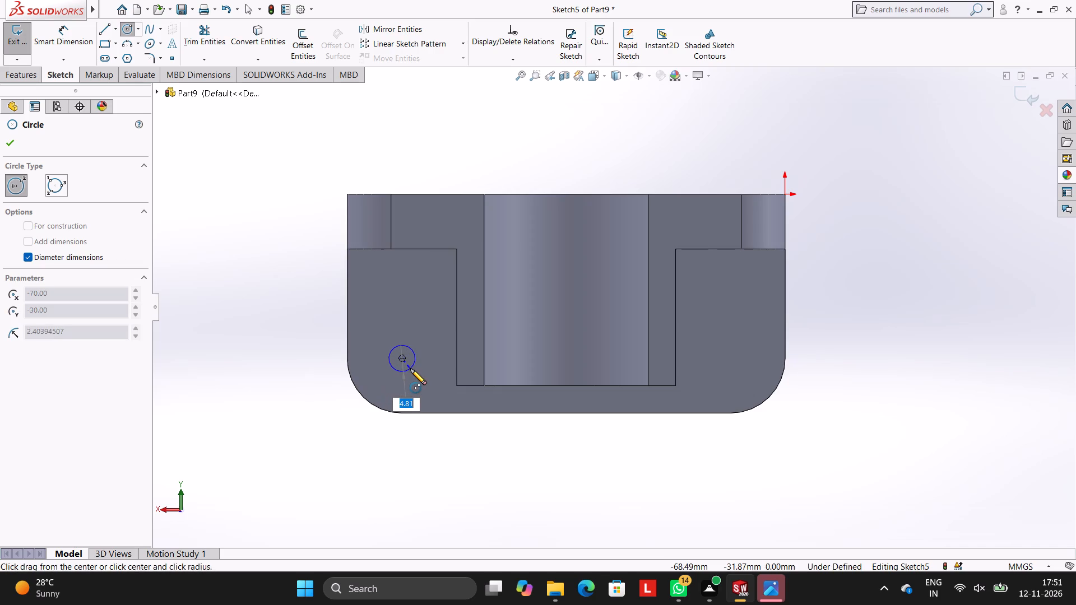
key("8")
key("Return")
key("Escape")
key("Escape")
key("Escape")
key("Escape")
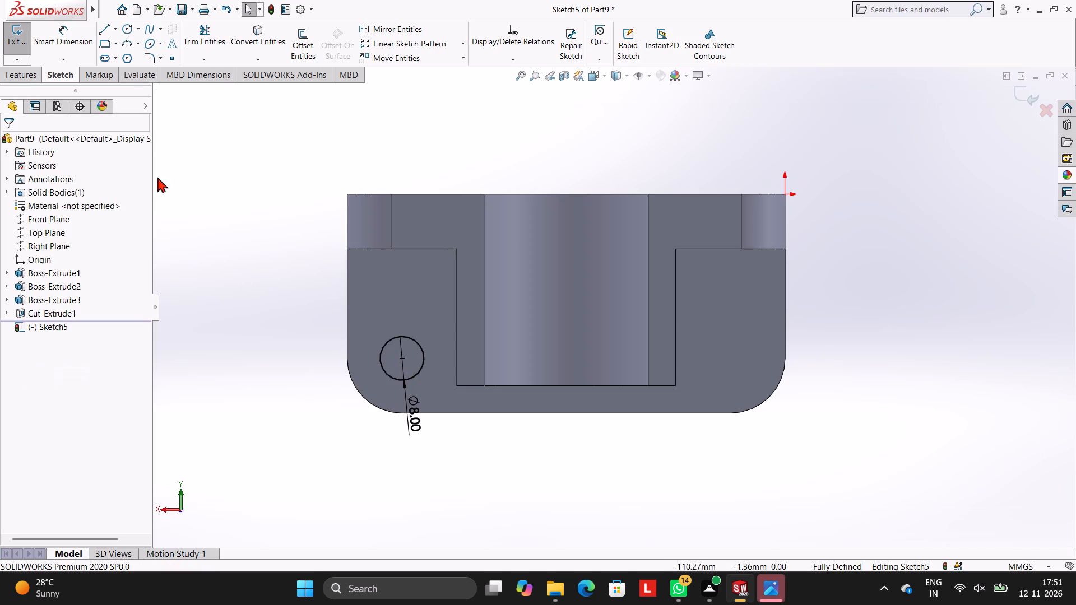
Add a second 8 mm diameter circle concentric with the plate's other rounded corner, nearer the origin.
left_click(129, 27)
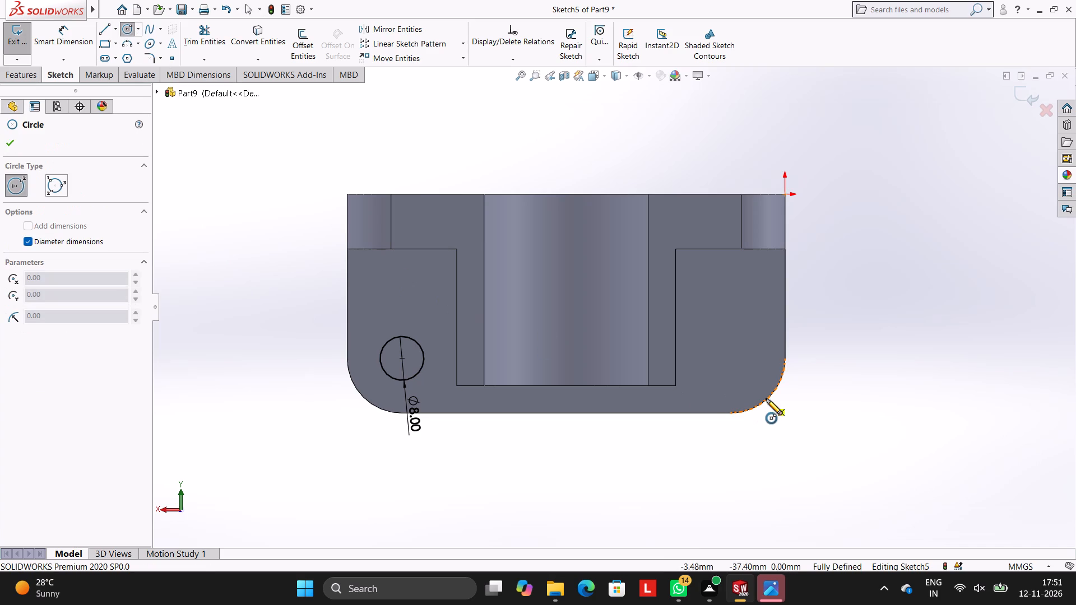
left_click(731, 357)
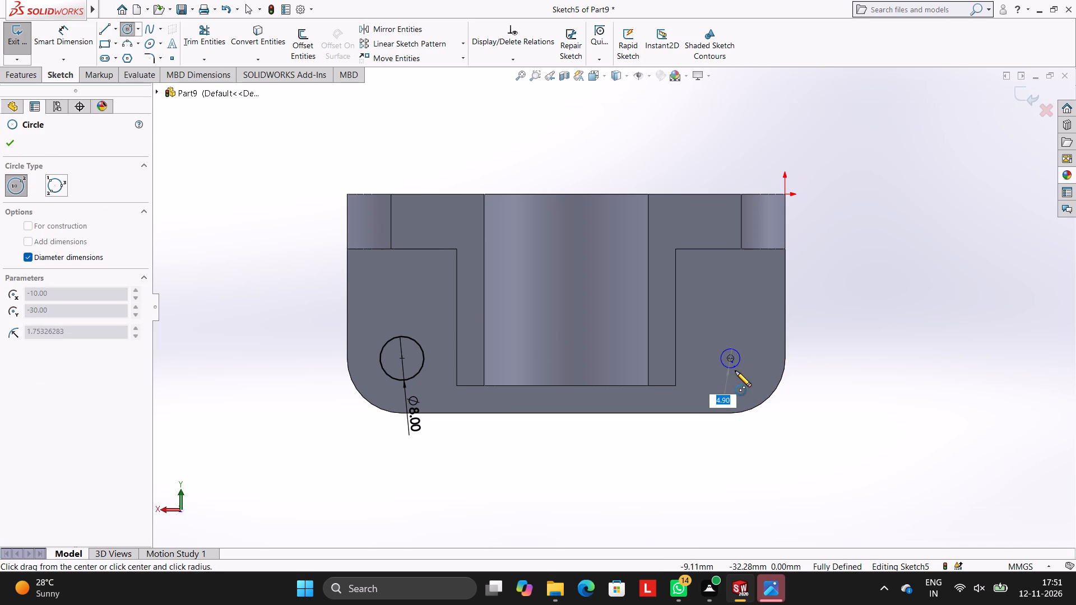
key("8")
key("Return")
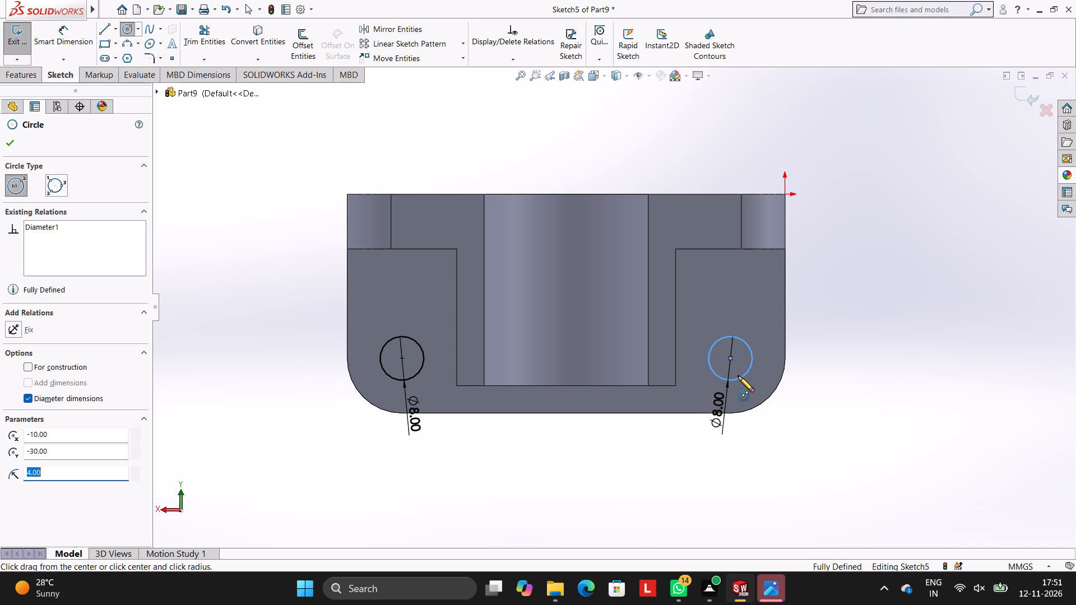
key("Escape")
key("Escape")
key("Escape")
key("Escape")
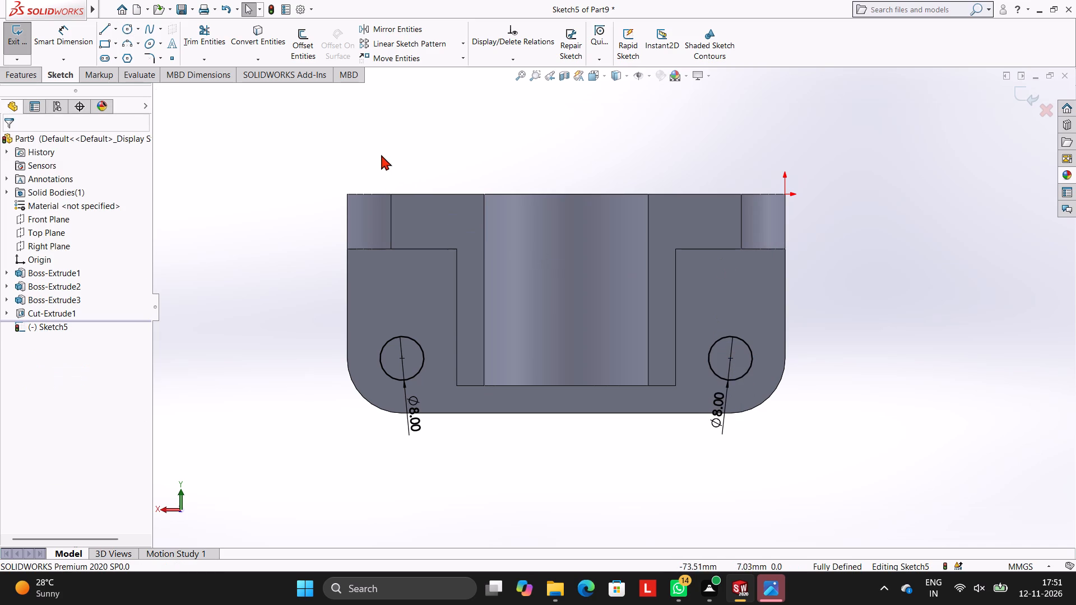
Make a blind extruded cut of the two circles 35 mm deep through the plate.
left_click(17, 75)
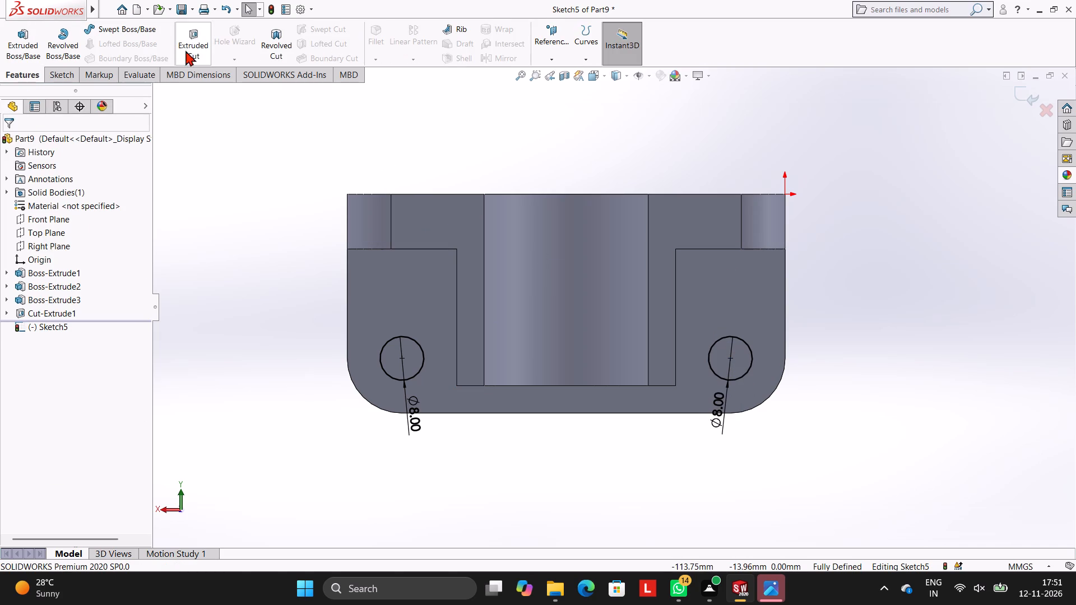
left_click(193, 38)
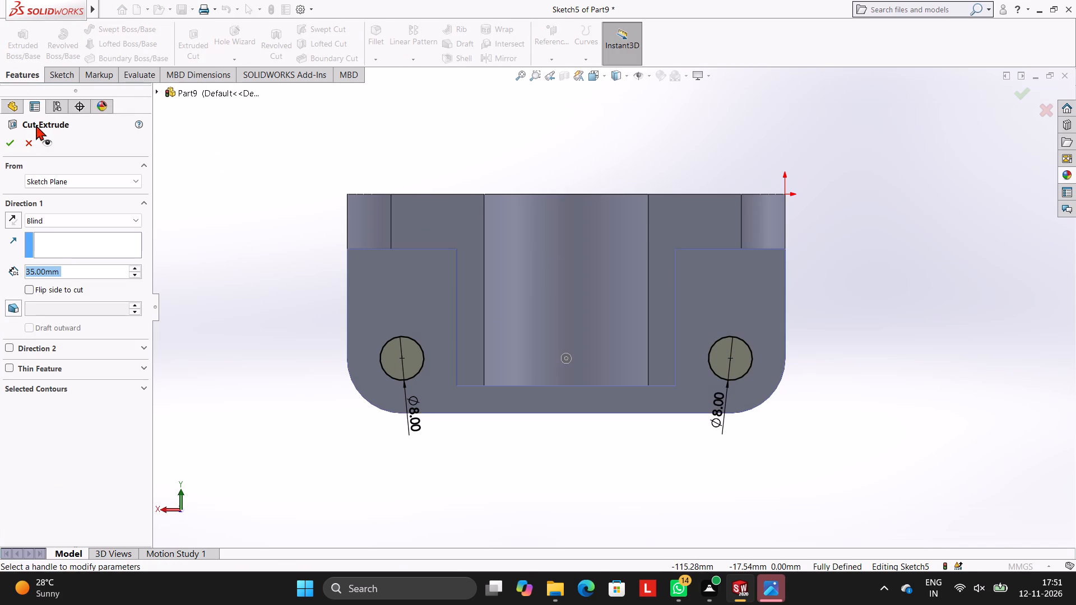
left_click(6, 139)
left_click(220, 177)
Sketch an 8 mm diameter circle on the wall's inner face beside the block, concentric with the rounded corner farther from the origin.
middle_click_drag(531, 387, 544, 274)
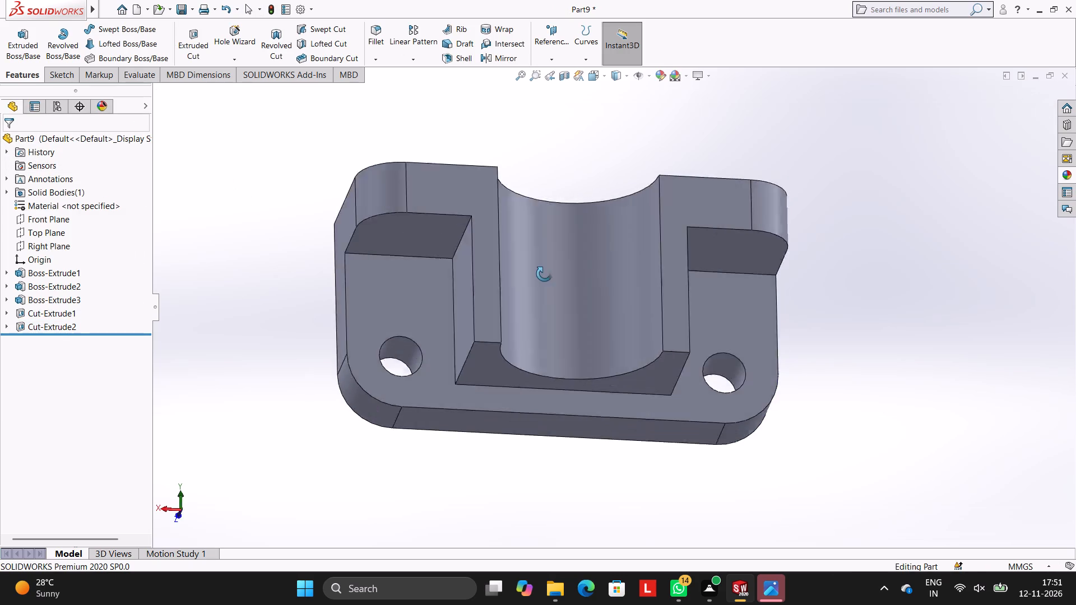
middle_click_drag(544, 274, 534, 220)
left_click(435, 223)
left_click(481, 187)
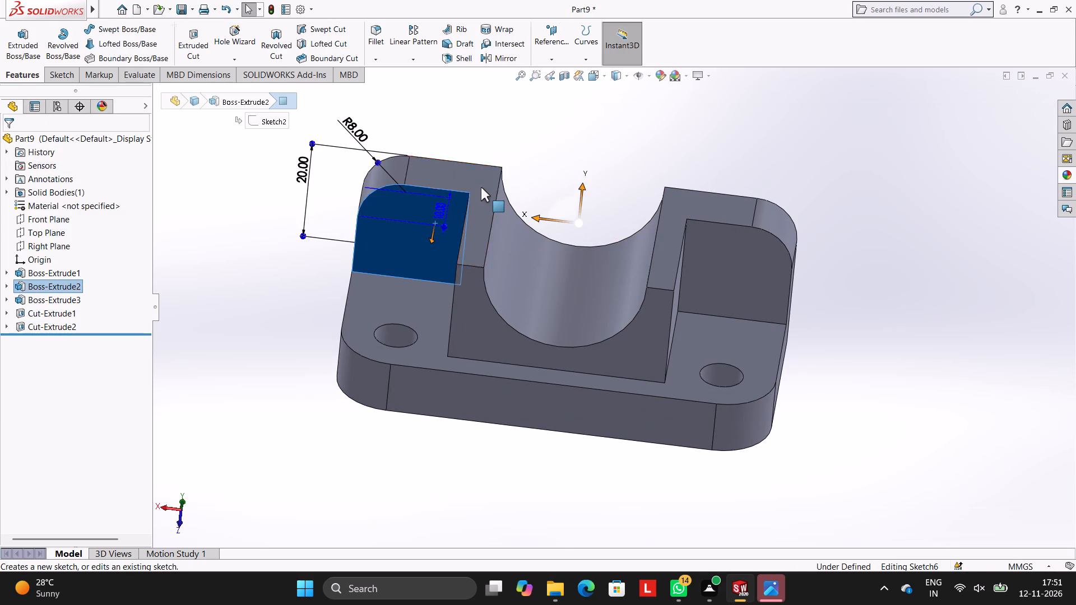
key("ctrl+8")
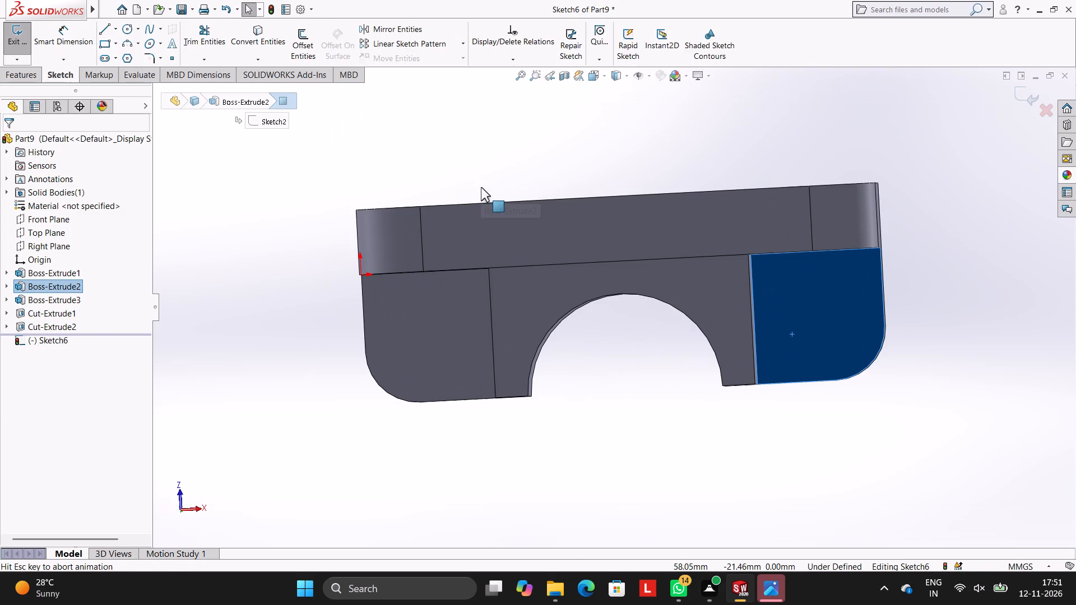
left_click(130, 30)
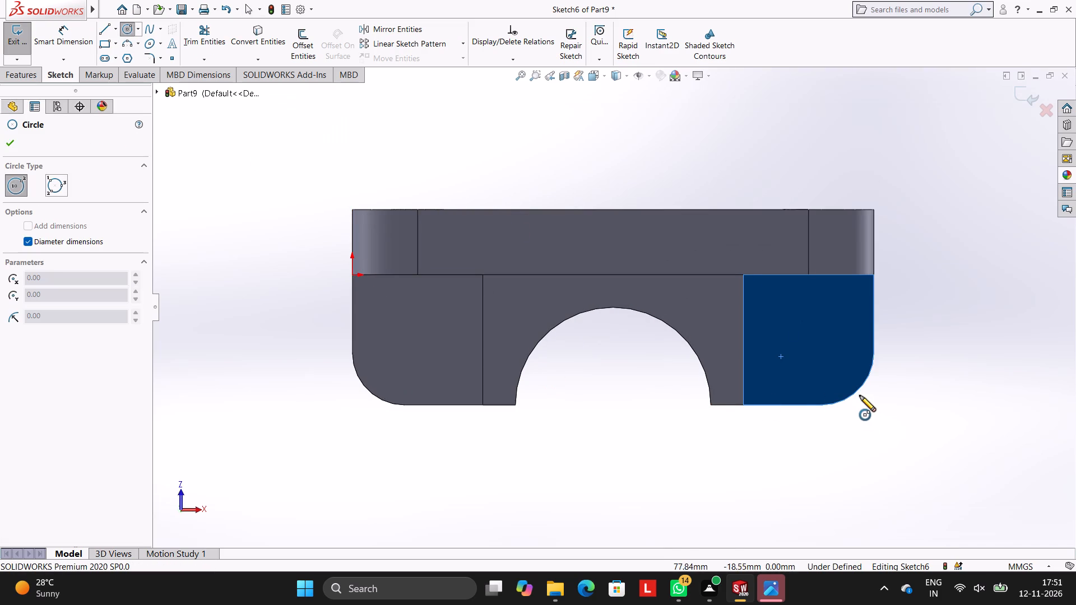
scroll(829, 354, "down", 5)
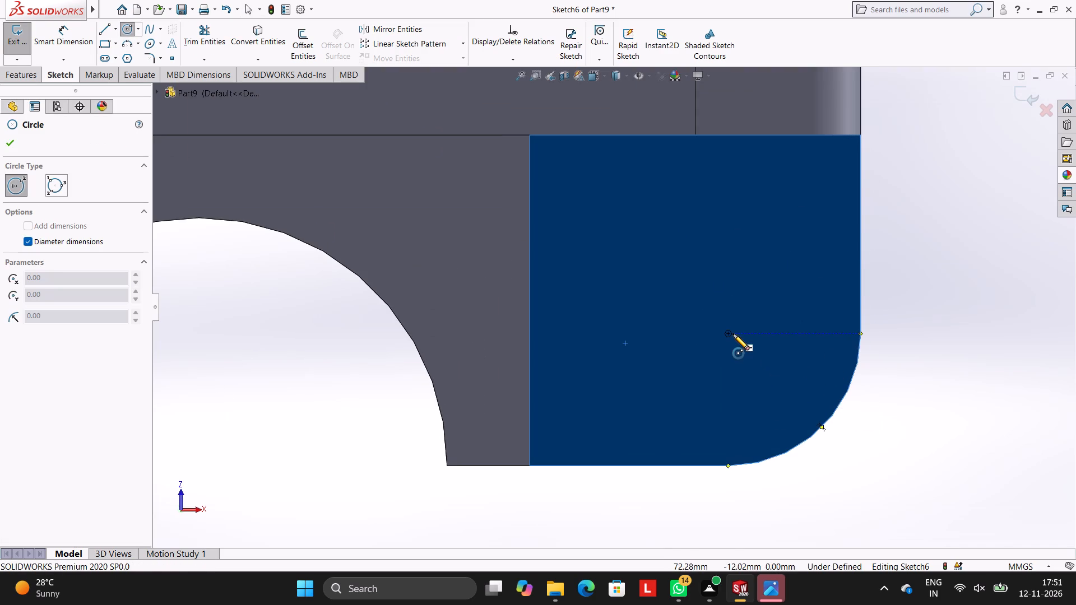
left_click(729, 334)
key("8")
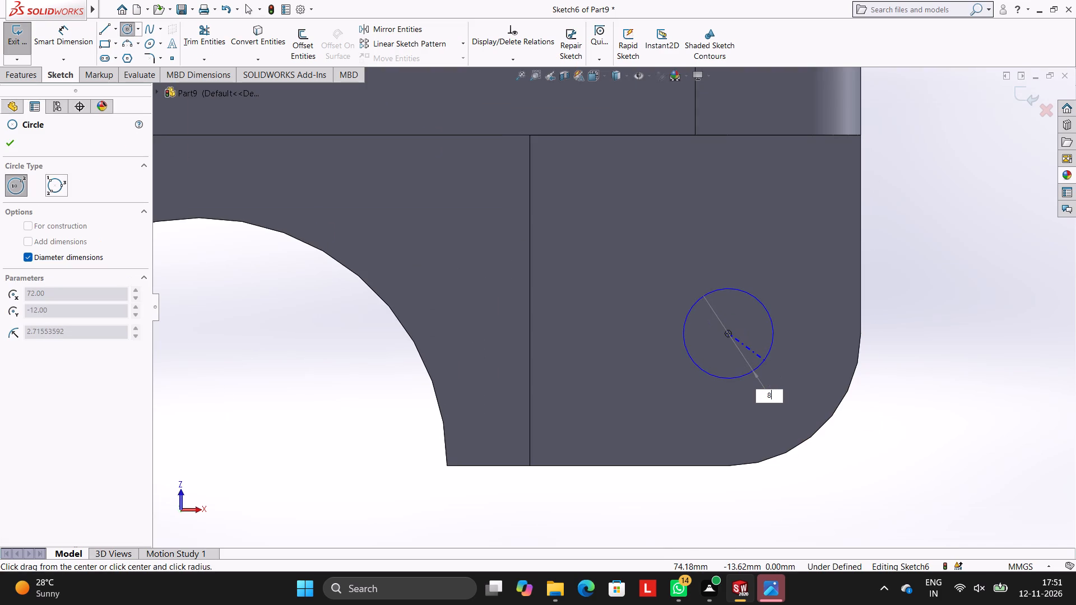
key("Return")
key("Escape")
key("Escape")
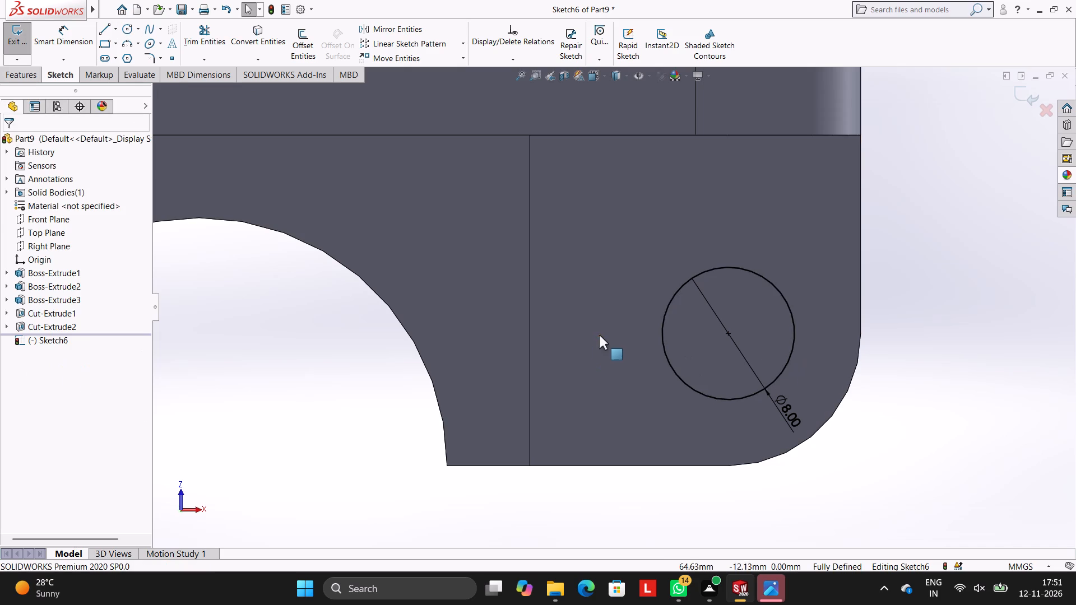
key("Escape")
key("Escape")
Add a second 8 mm diameter circle concentric with the wall's other rounded corner, nearer the origin.
scroll(314, 281, "up", 7)
scroll(414, 322, "down", 3)
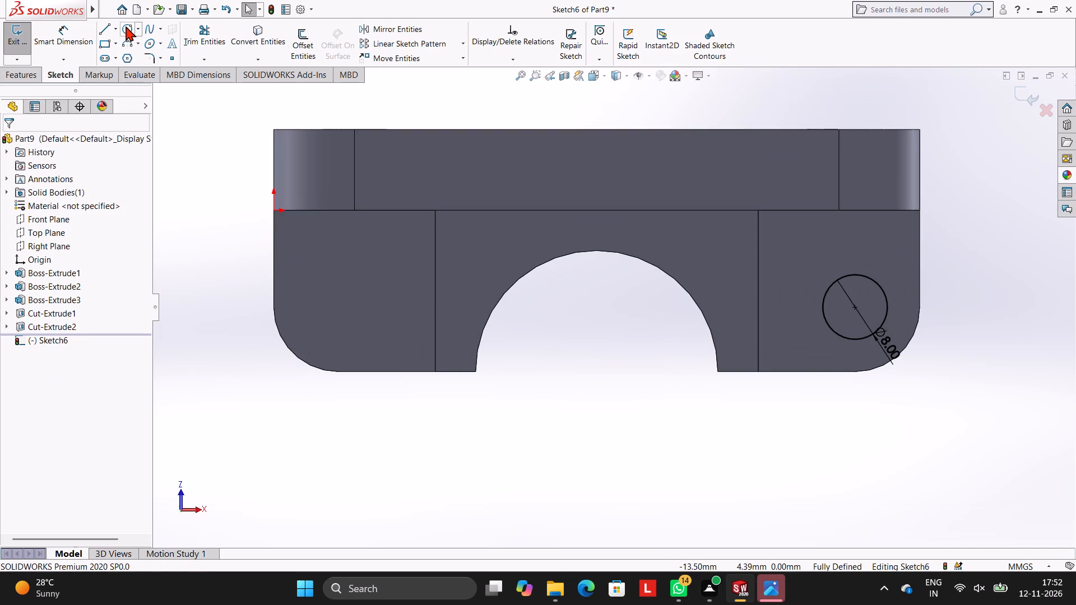
left_click(126, 26)
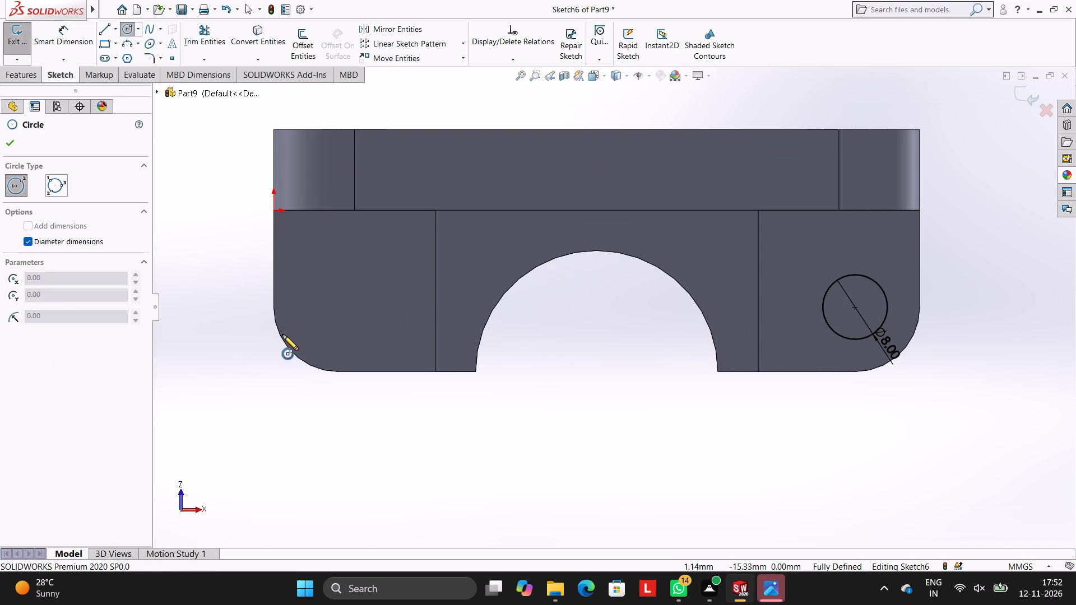
left_click(336, 307)
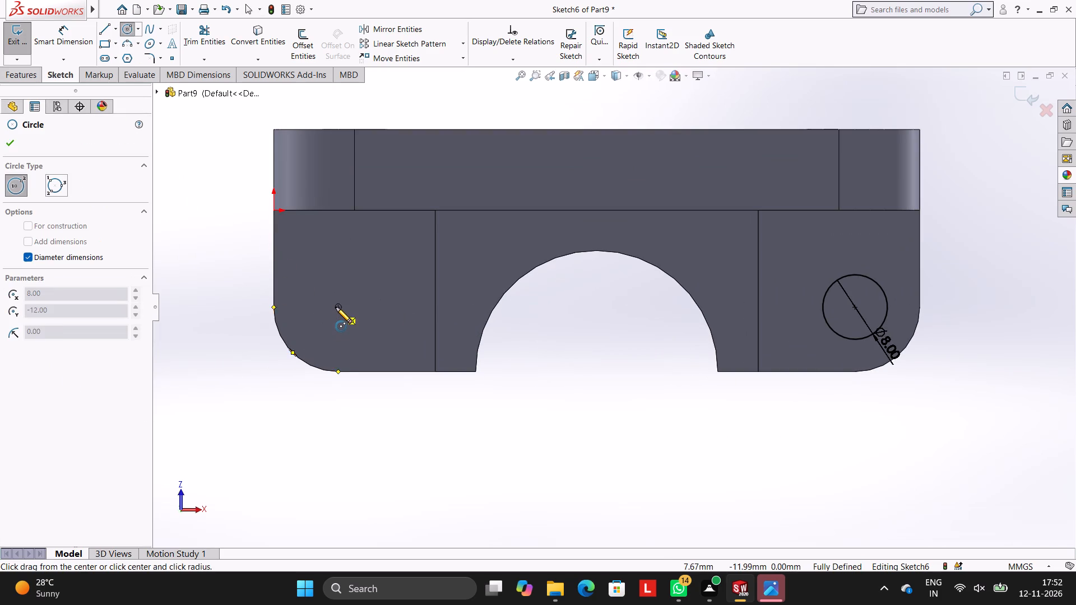
key("8")
key("Return")
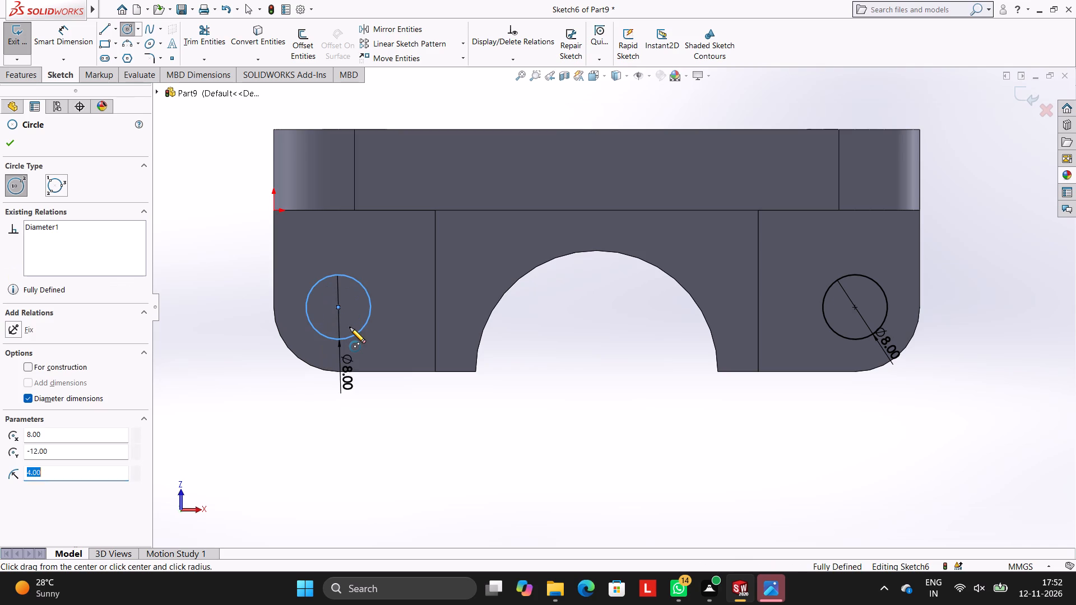
key("Escape")
key("Escape")
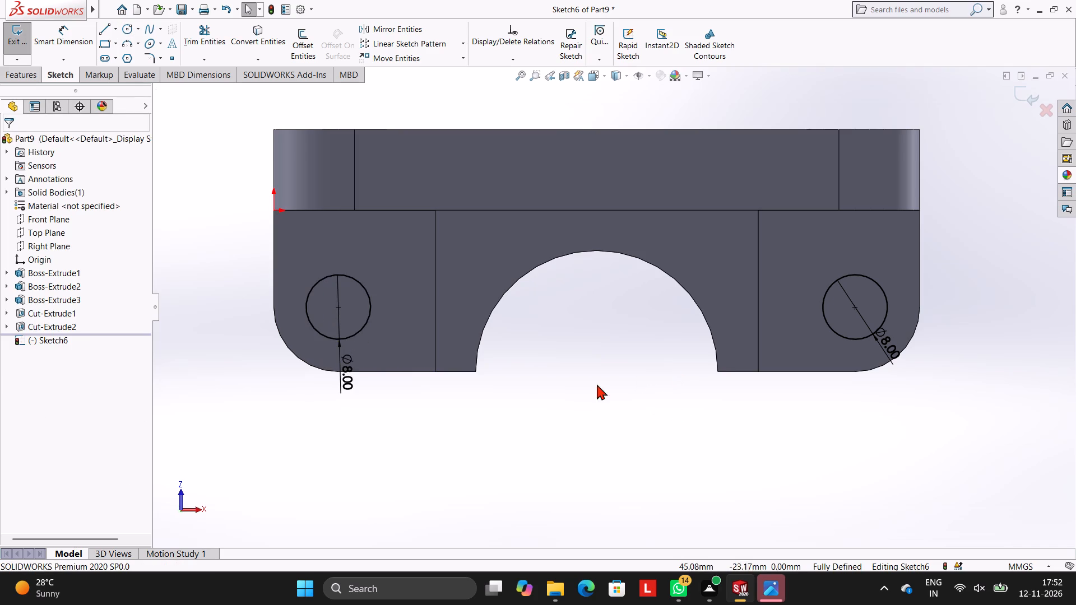
Make a blind extruded cut of the two wall circles 35 mm deep.
scroll(727, 359, "up", 2)
left_click(35, 78)
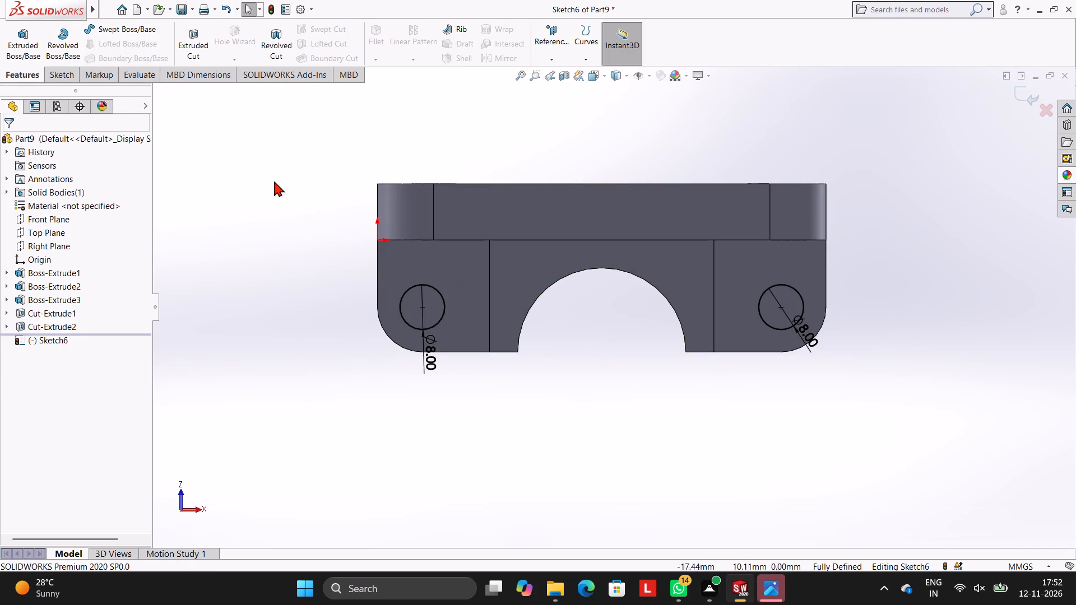
left_click(201, 45)
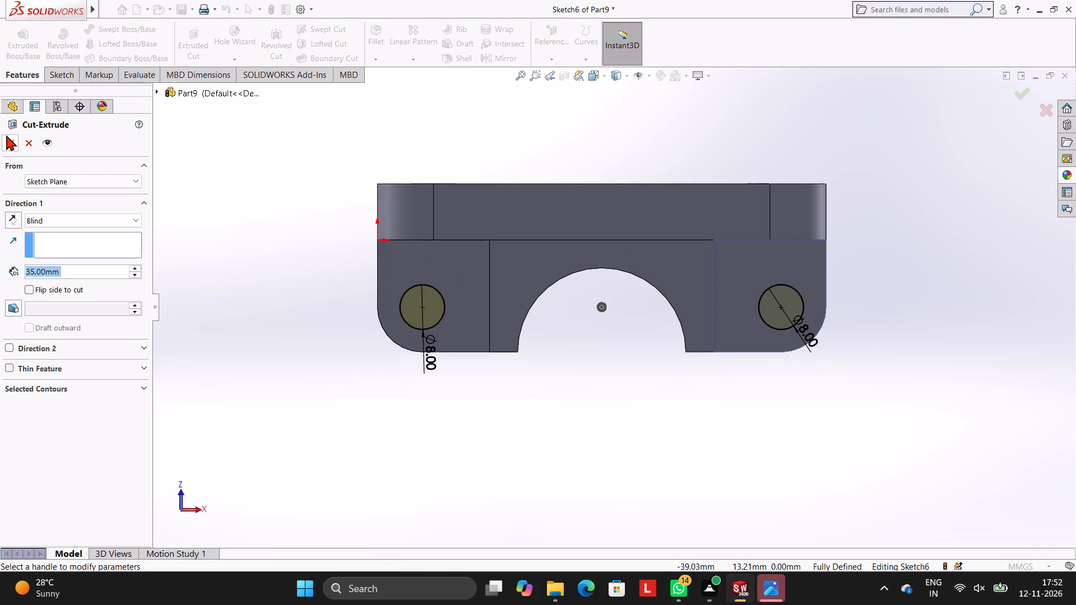
left_click(10, 136)
left_click(247, 228)
Examine the holes in the plate and wall and the finished part from several angles.
middle_click_drag(716, 310, 719, 216)
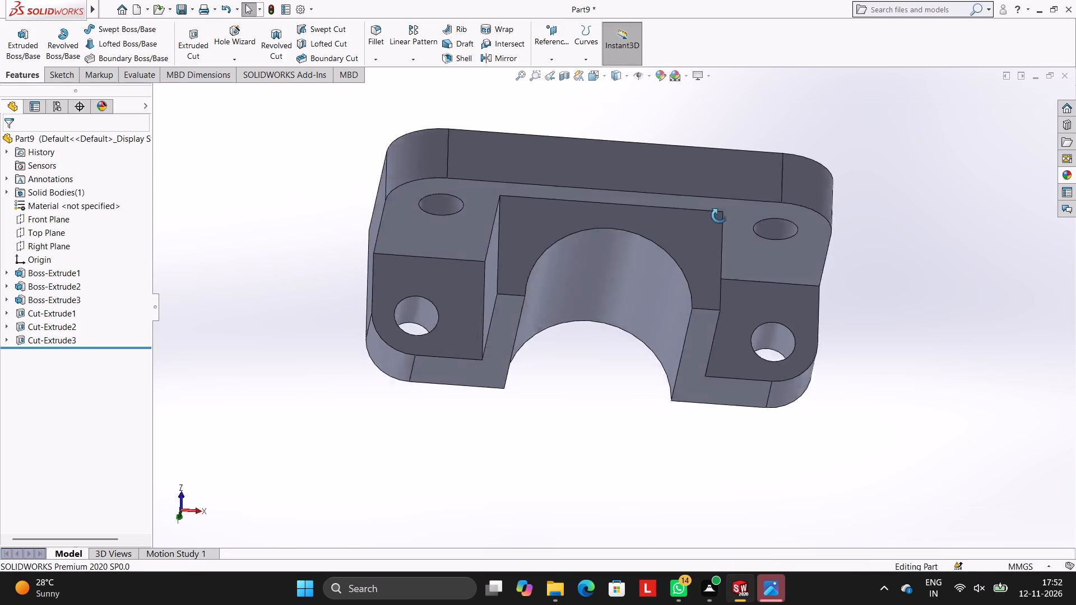
middle_click_drag(719, 216, 712, 197)
scroll(726, 259, "up", 4)
middle_click_drag(741, 266, 694, 256)
middle_click_drag(815, 262, 746, 342)
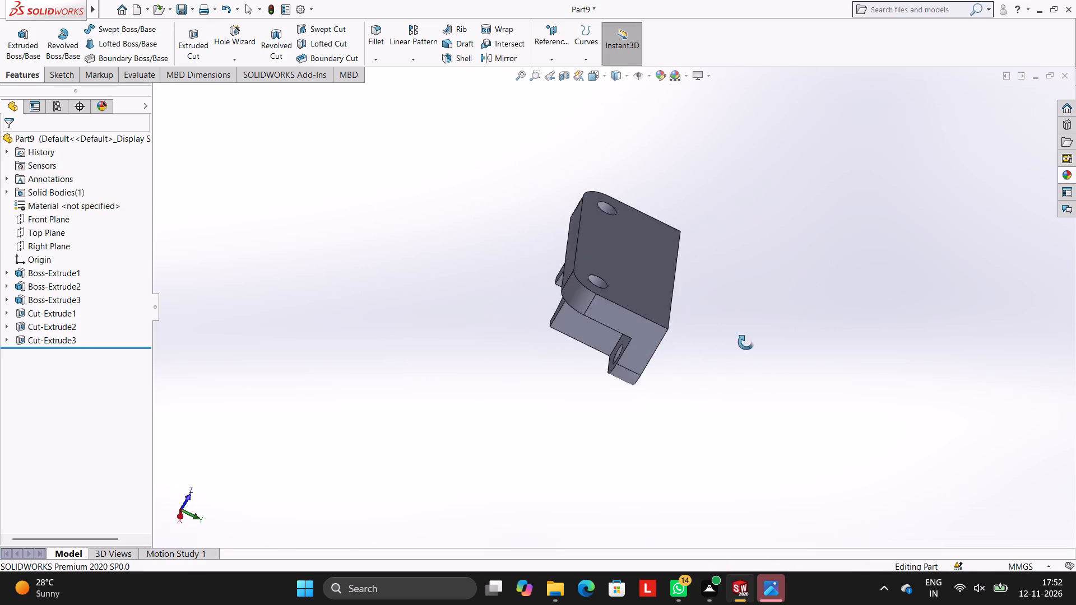
middle_click_drag(746, 342, 701, 372)
middle_click_drag(719, 249, 938, 361)
scroll(721, 305, "down", 1)
middle_click_drag(593, 240, 834, 124)
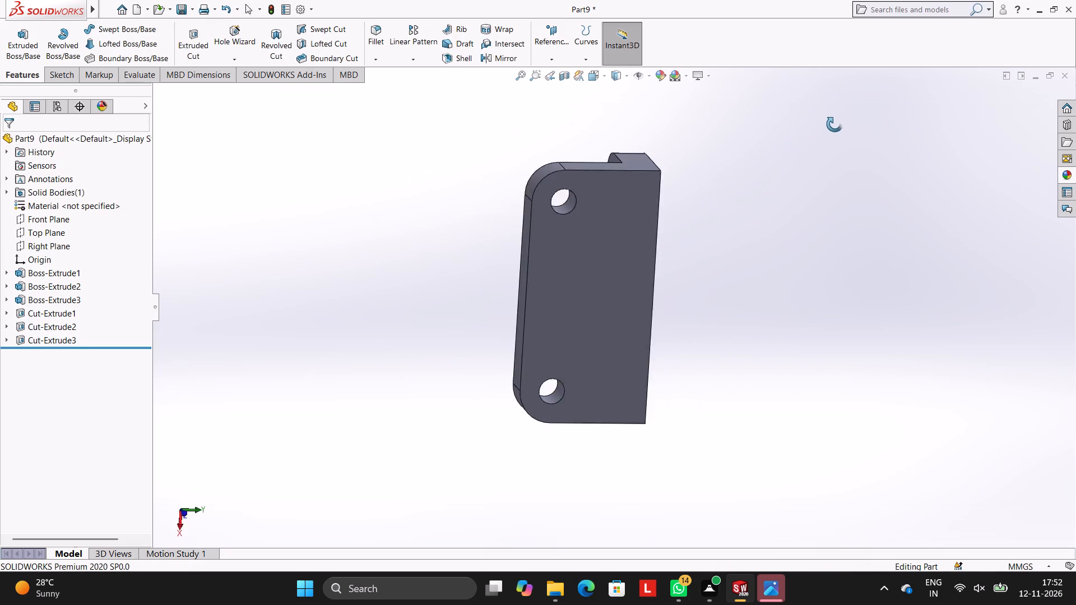
middle_click_drag(834, 124, 547, 182)
middle_click_drag(483, 299, 490, 306)
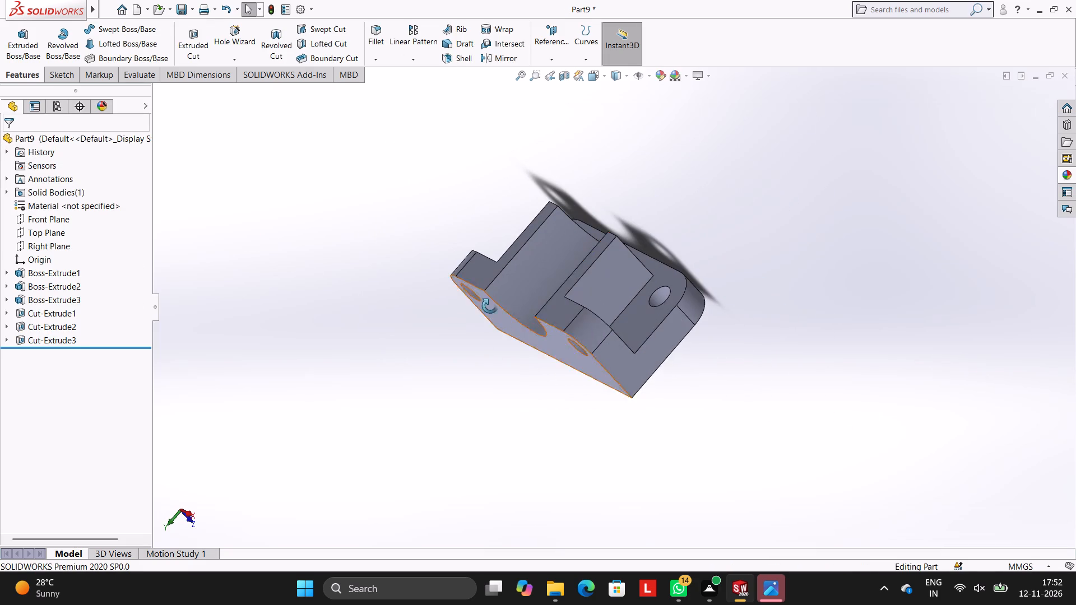
middle_click_drag(490, 306, 604, 474)
middle_click_drag(511, 231, 405, 311)
middle_click_drag(561, 290, 613, 270)
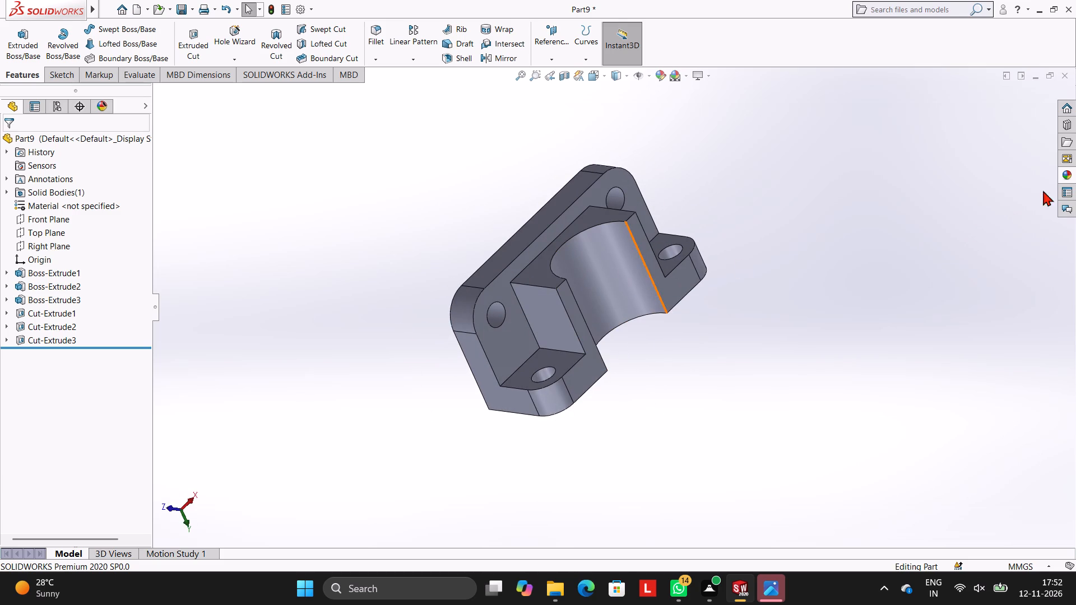
Apply the Red LED appearance to the whole body.
left_click(1070, 169)
scroll(963, 356, "down", 2)
scroll(961, 356, "up", 4)
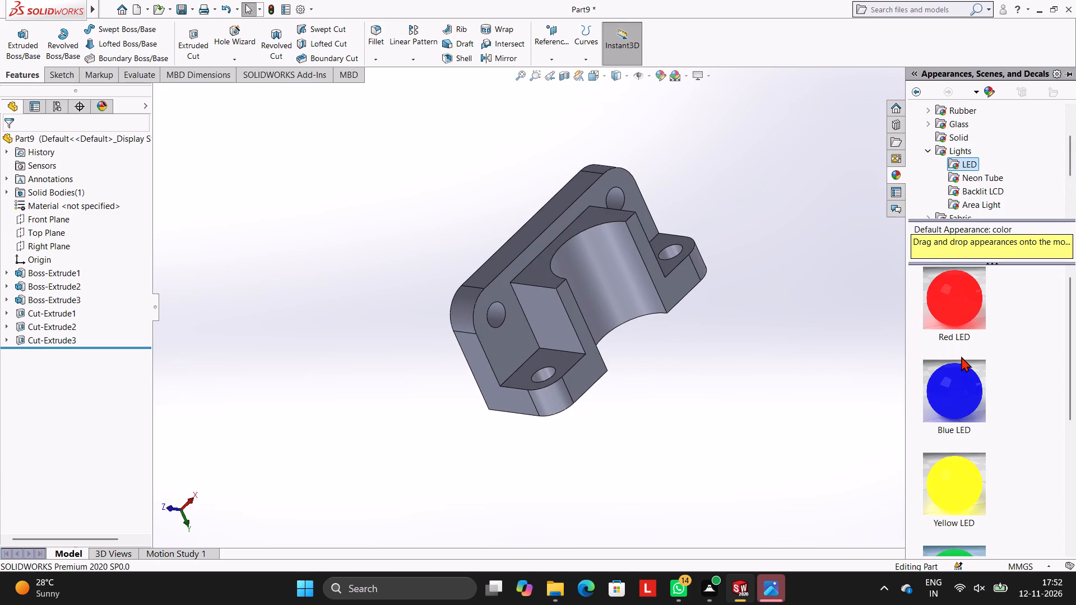
left_click_drag(963, 300, 530, 329)
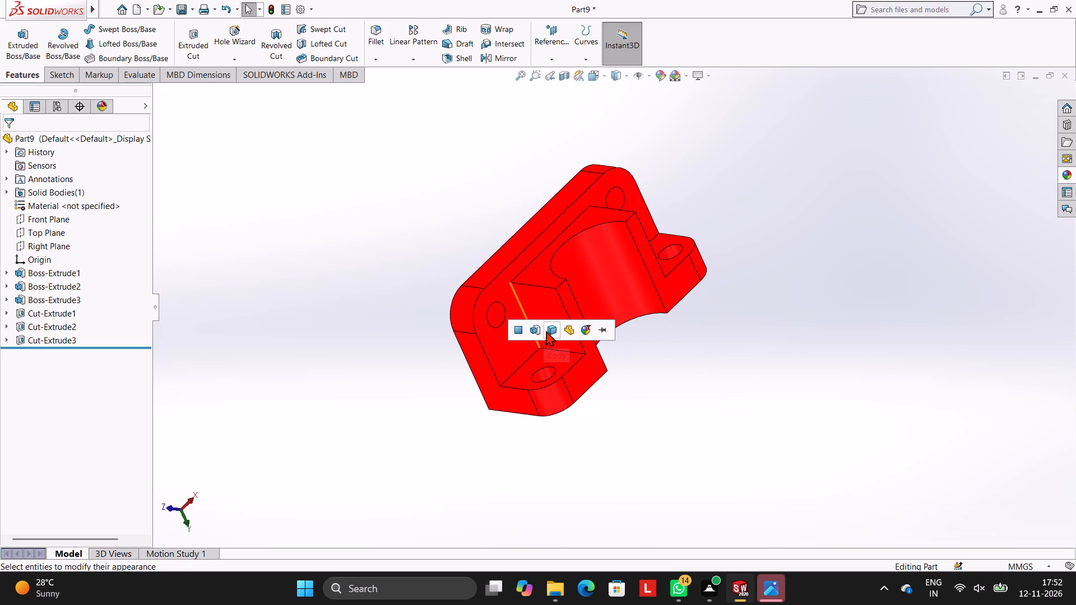
left_click(546, 331)
Apply the Blue LED appearance to the curved surface of the semicircular cut.
left_click(1068, 175)
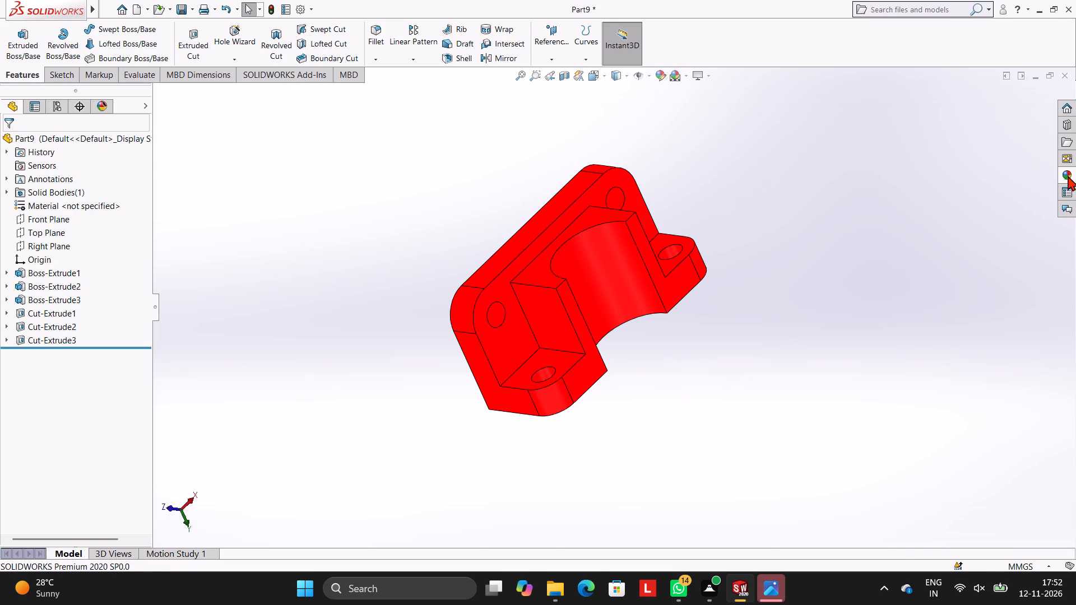
scroll(1000, 344, "down", 1)
scroll(986, 329, "up", 2)
left_click_drag(977, 385, 970, 387)
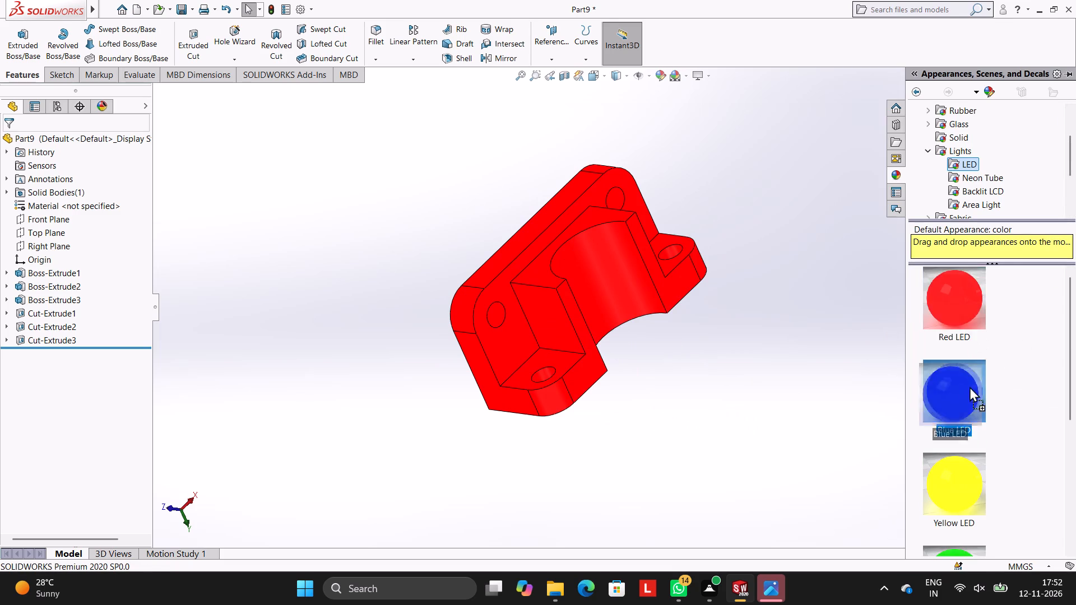
left_click_drag(970, 387, 633, 276)
left_click(633, 276)
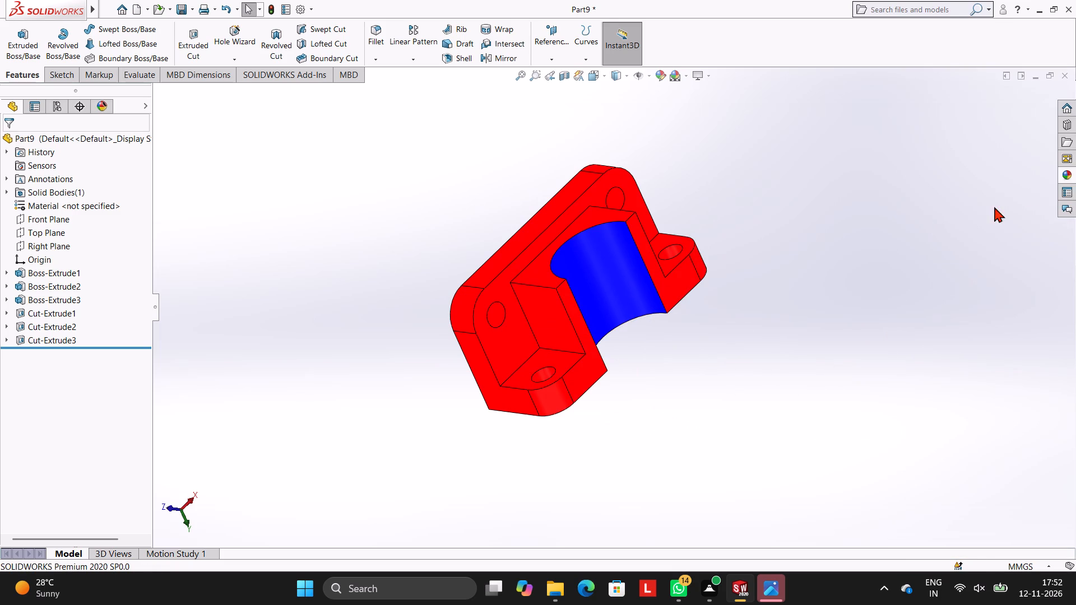
Apply the Yellow LED appearance to the block feature around the semicircular cut.
left_click(1073, 173)
left_click_drag(950, 466, 537, 299)
left_click(537, 299)
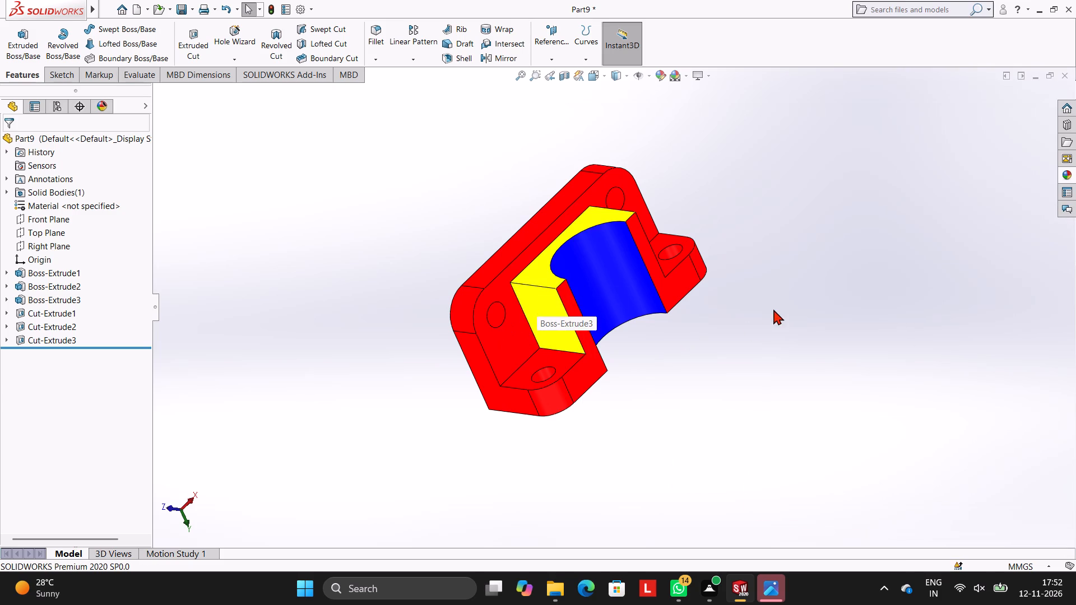
Examine the coloured block and semicircular cut from several angles.
middle_click_drag(773, 309, 726, 220)
scroll(582, 254, "up", 1)
middle_click_drag(605, 272, 661, 374)
middle_click_drag(646, 238, 721, 341)
scroll(593, 314, "down", 5)
scroll(743, 295, "up", 1)
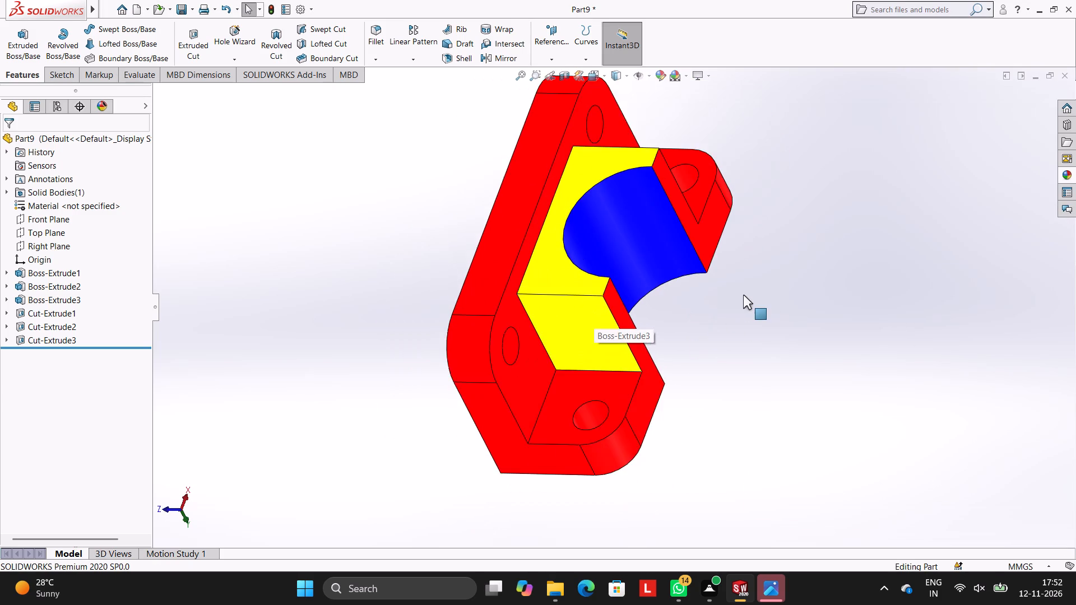
scroll(743, 295, "up", 1)
middle_click_drag(748, 299, 717, 299)
scroll(727, 299, "up", 1)
scroll(661, 330, "down", 3)
scroll(906, 249, "up", 3)
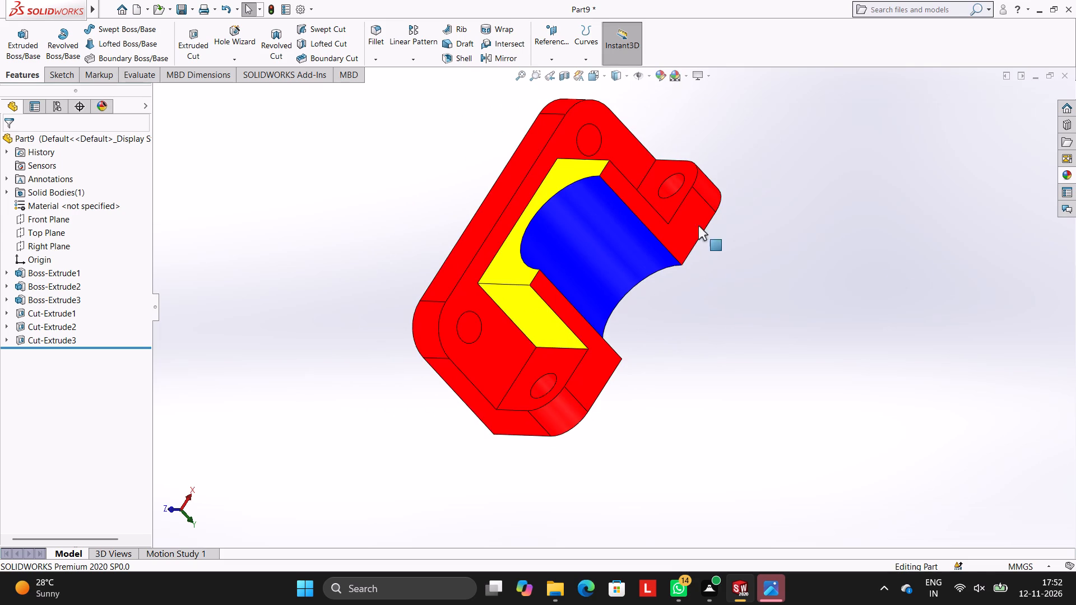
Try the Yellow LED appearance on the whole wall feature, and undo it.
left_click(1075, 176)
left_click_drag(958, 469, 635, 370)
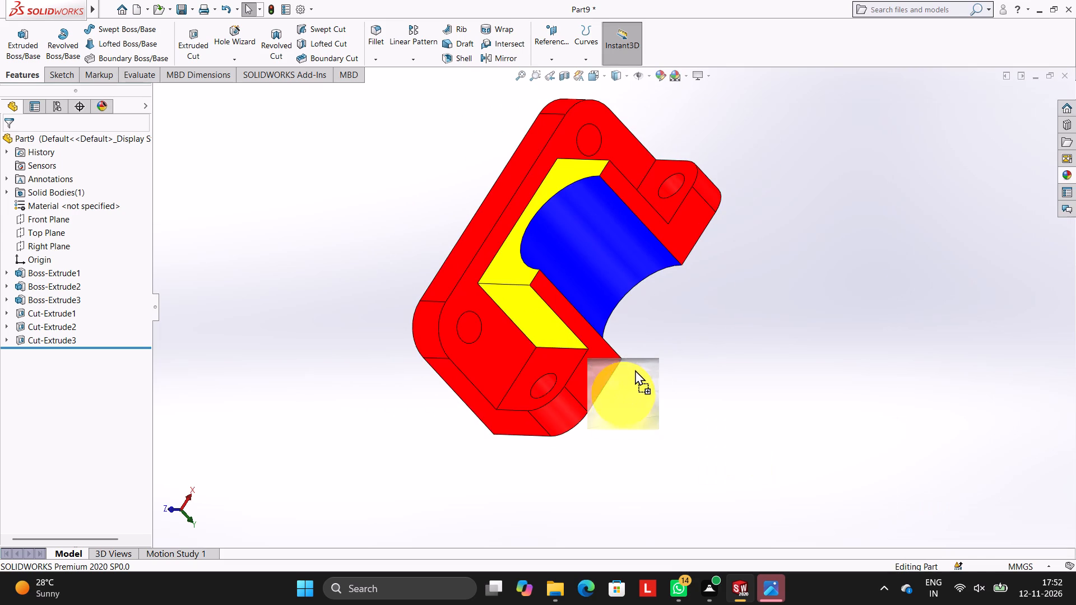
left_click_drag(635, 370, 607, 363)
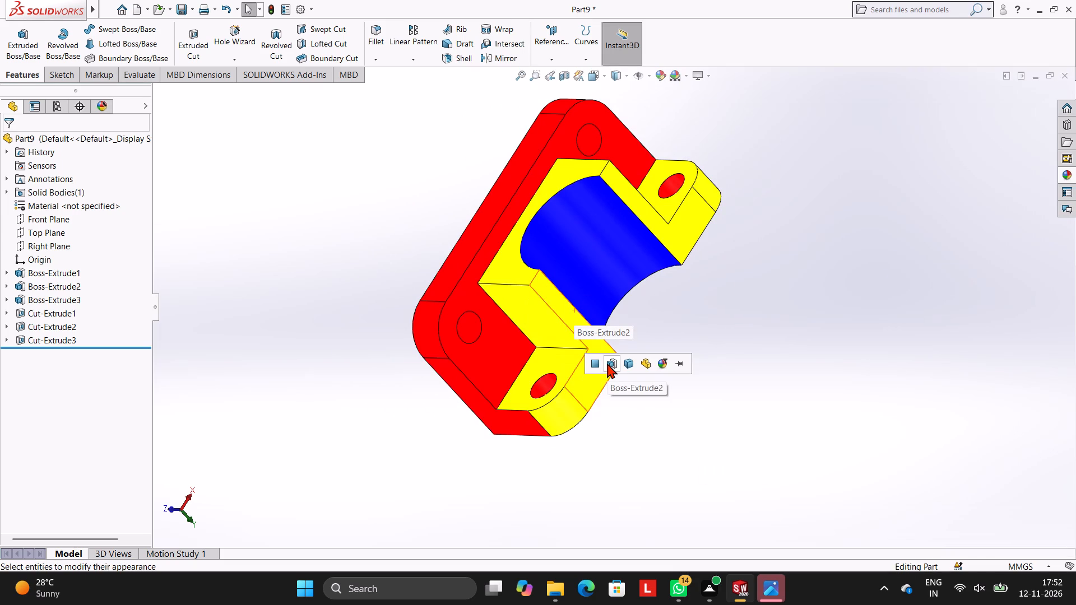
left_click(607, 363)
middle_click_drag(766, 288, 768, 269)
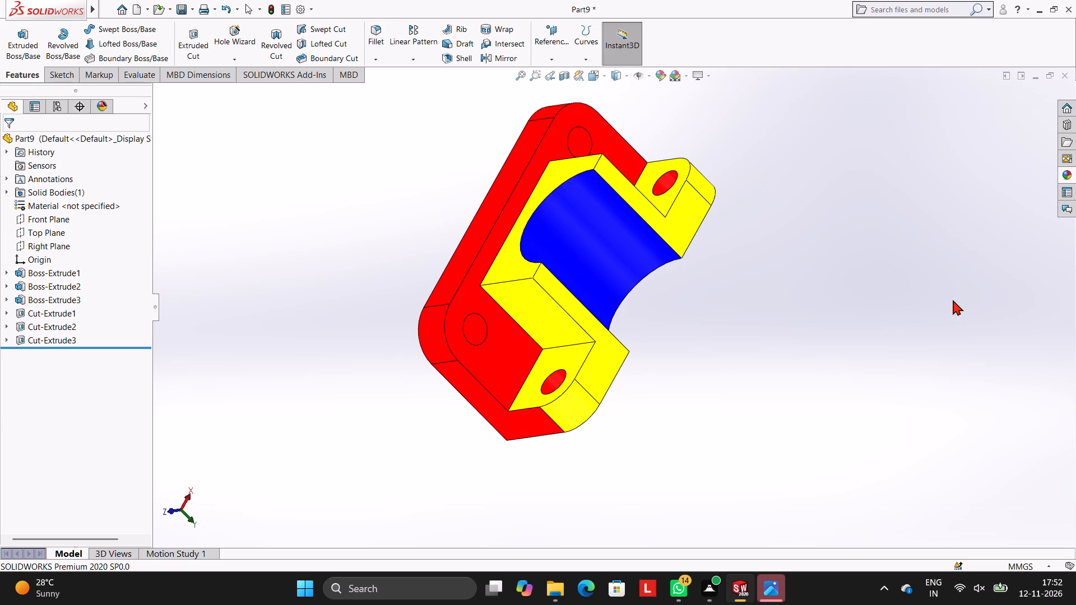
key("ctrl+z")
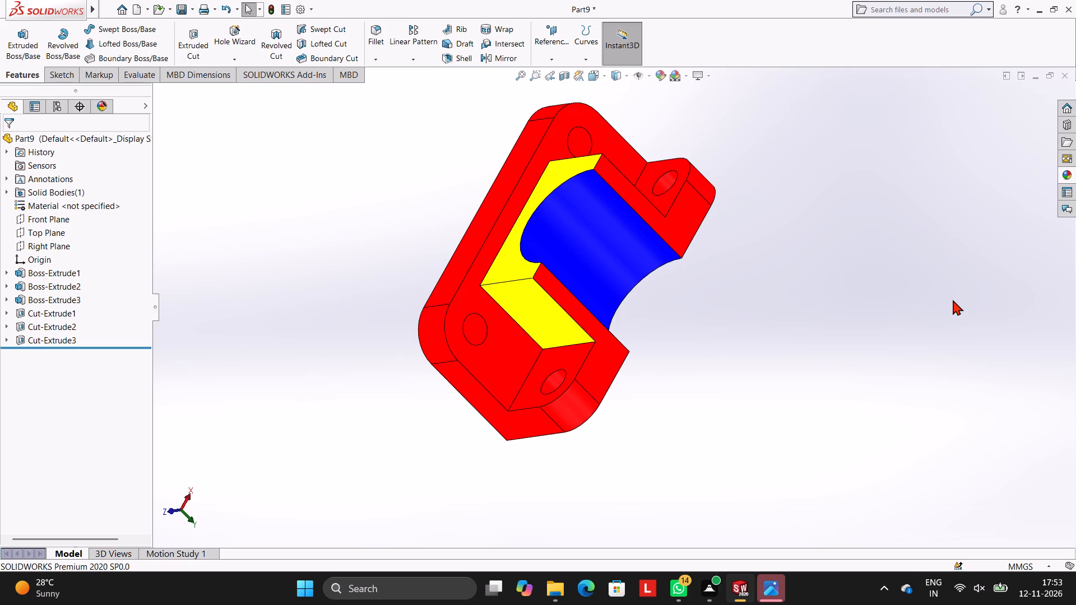
Apply the Green LED appearance to the hole cut feature in the plate.
scroll(611, 233, "down", 1)
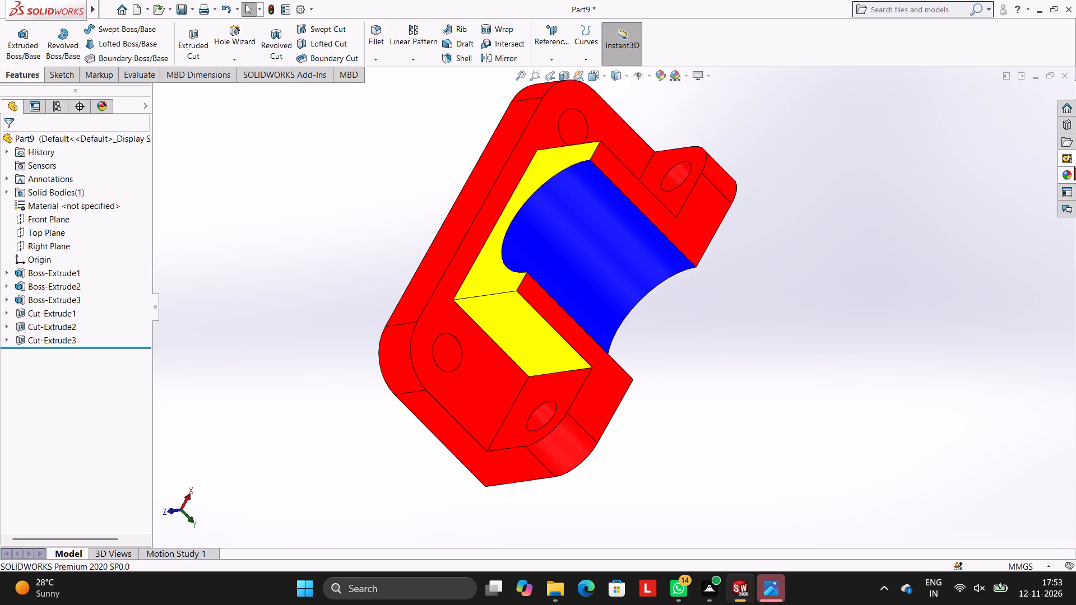
left_click(1070, 172)
scroll(586, 414, "down", 4)
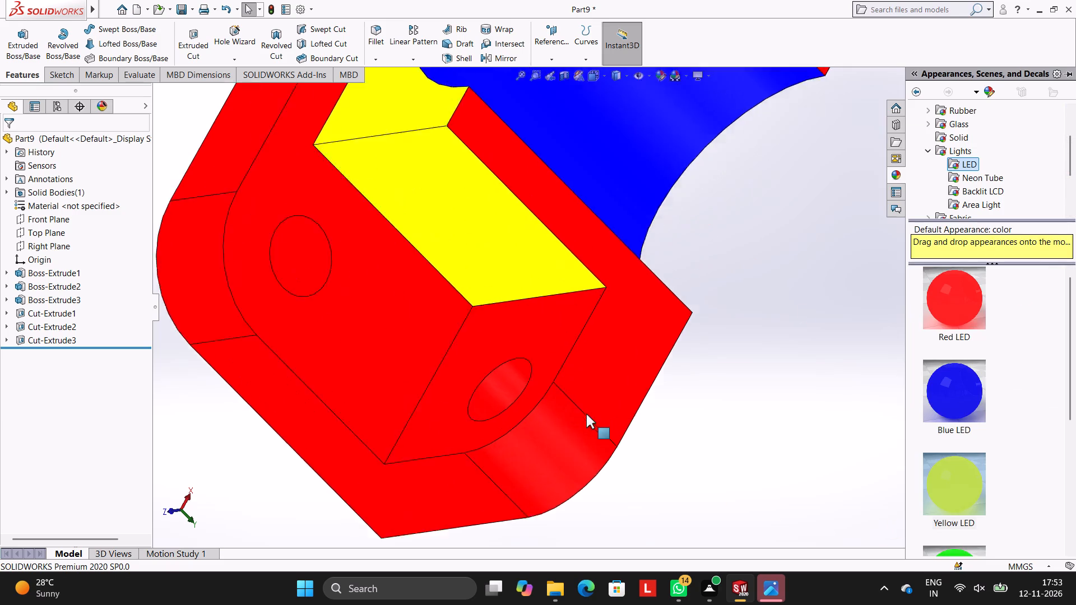
scroll(530, 395, "up", 3)
scroll(527, 301, "up", 4)
scroll(527, 294, "down", 3)
scroll(961, 402, "down", 2)
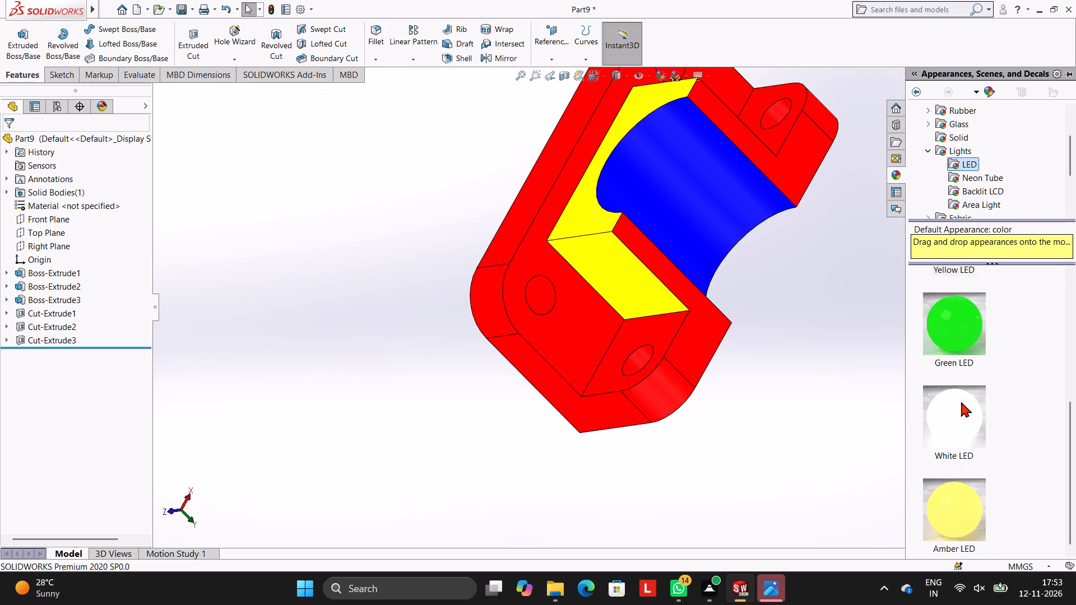
left_click_drag(962, 324, 548, 294)
left_click(548, 294)
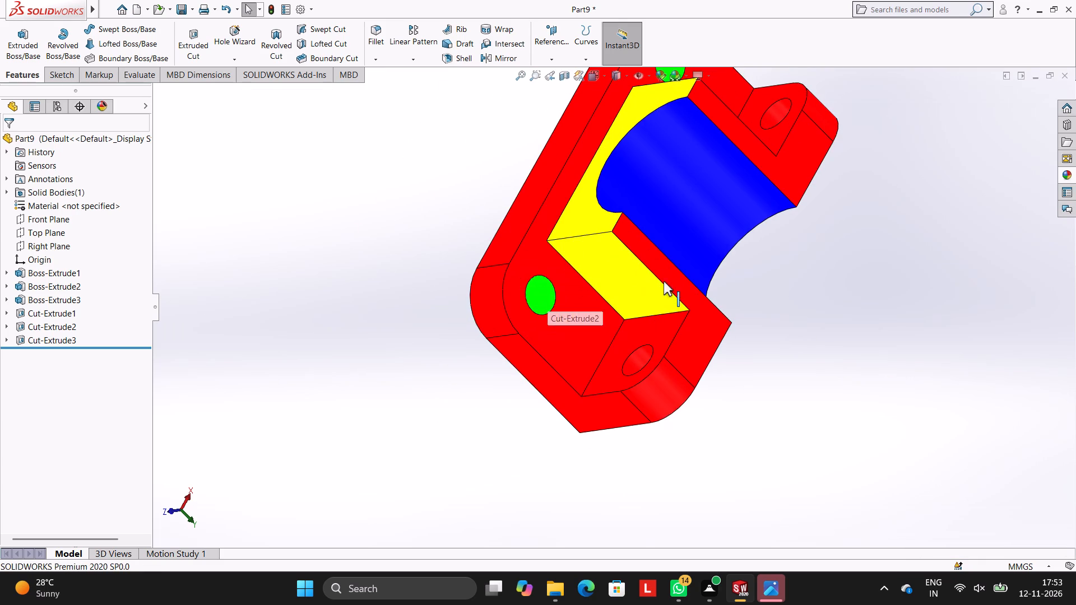
Apply the Green LED appearance to the hole cut feature in the wall.
middle_click_drag(698, 289, 741, 404)
scroll(771, 333, "down", 4)
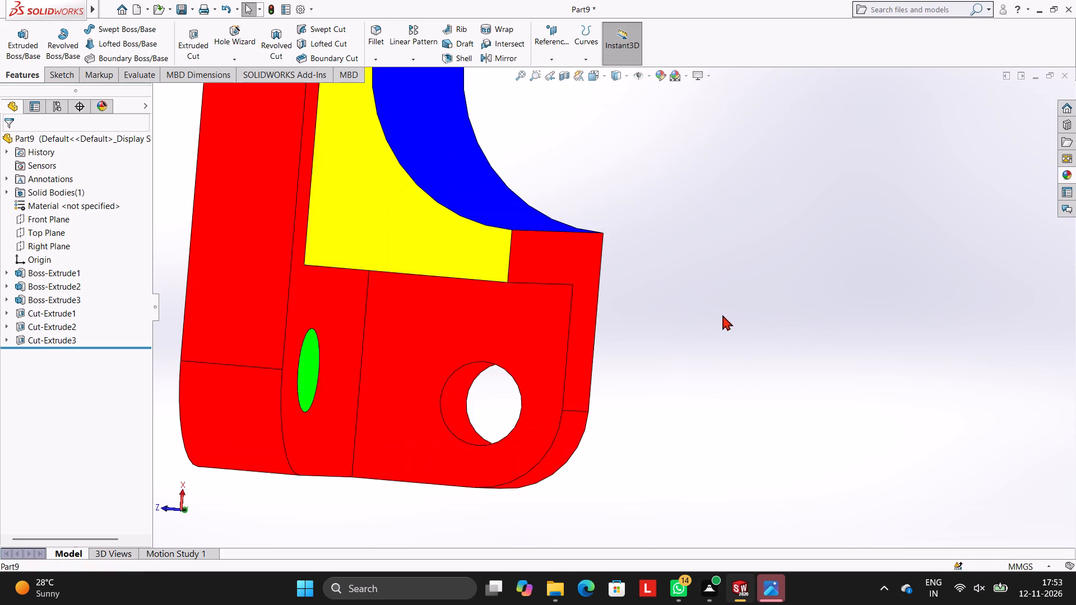
scroll(715, 315, "up", 3)
scroll(655, 283, "up", 4)
middle_click_drag(652, 282, 622, 271)
scroll(565, 348, "down", 3)
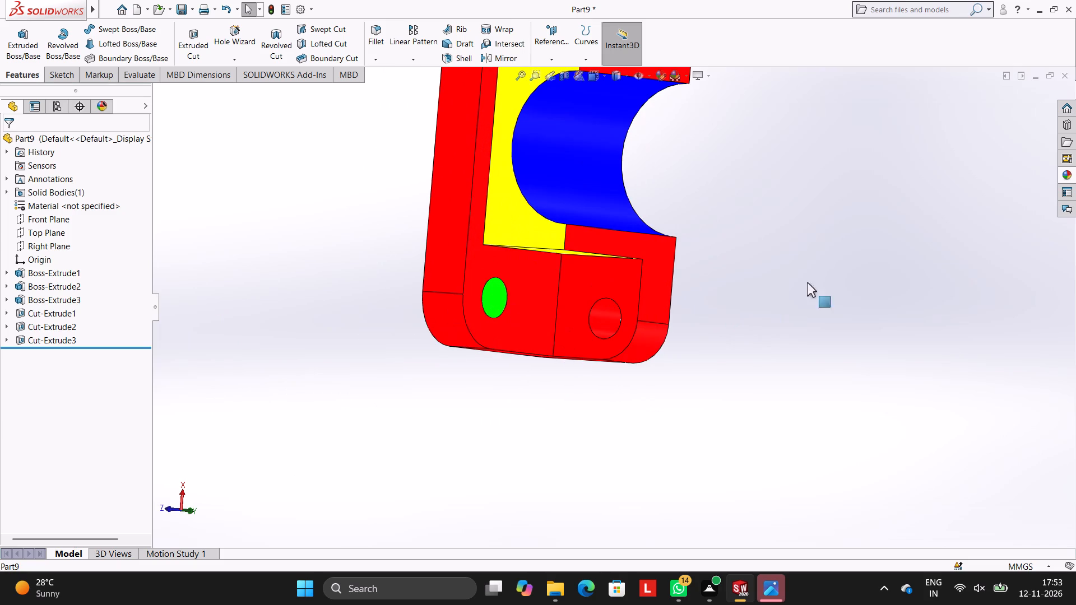
left_click(1072, 174)
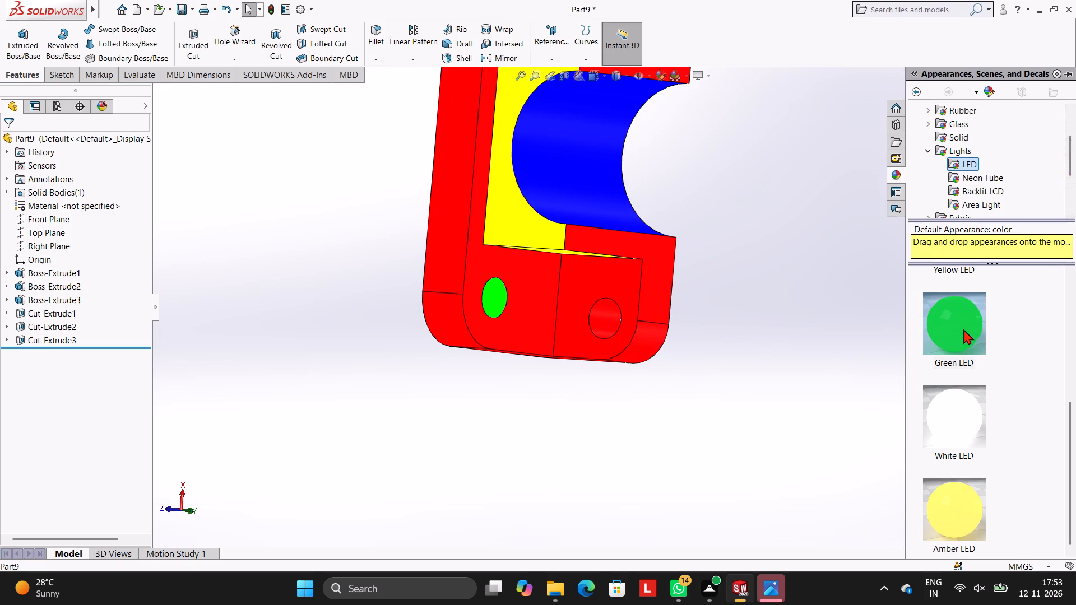
left_click_drag(963, 329, 604, 328)
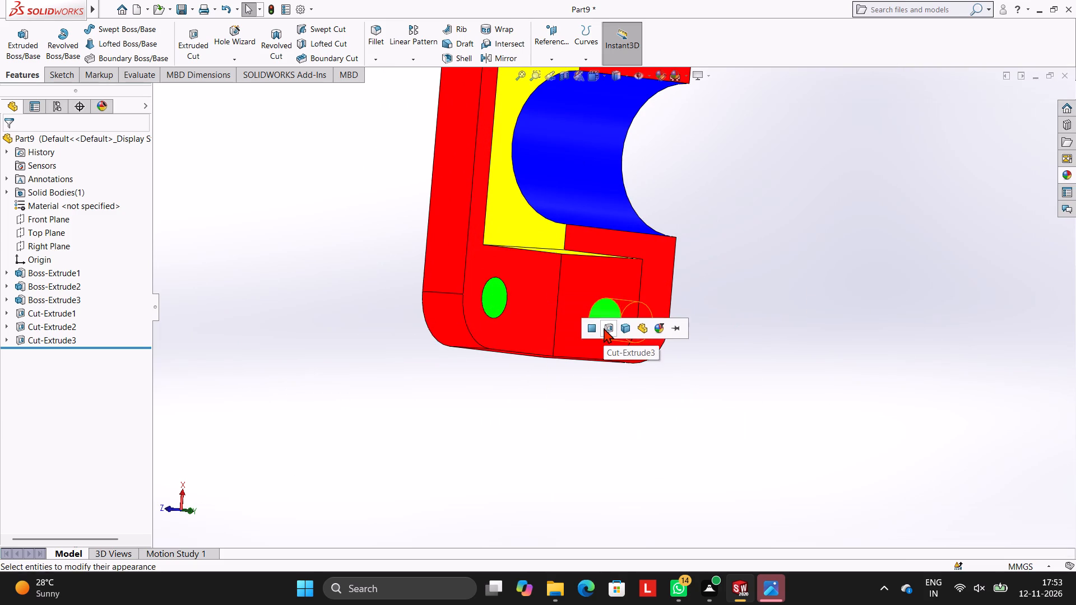
left_click(604, 328)
Examine the green holes and the coloured faces of the bracket from several angles.
scroll(604, 328, "up", 7)
scroll(604, 323, "down", 2)
scroll(601, 231, "down", 3)
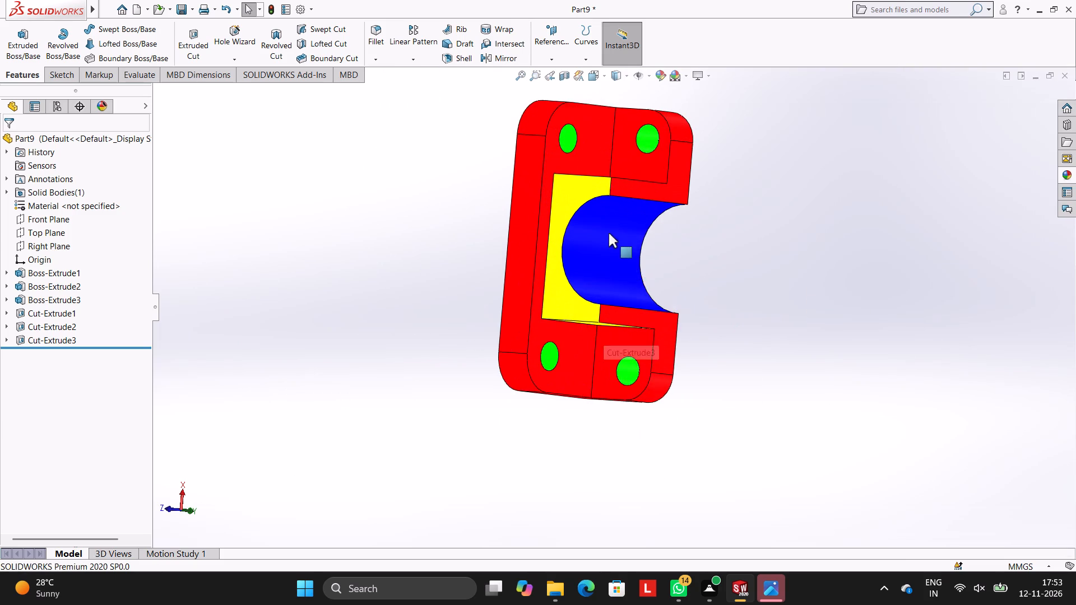
scroll(621, 256, "up", 1)
scroll(581, 239, "down", 3)
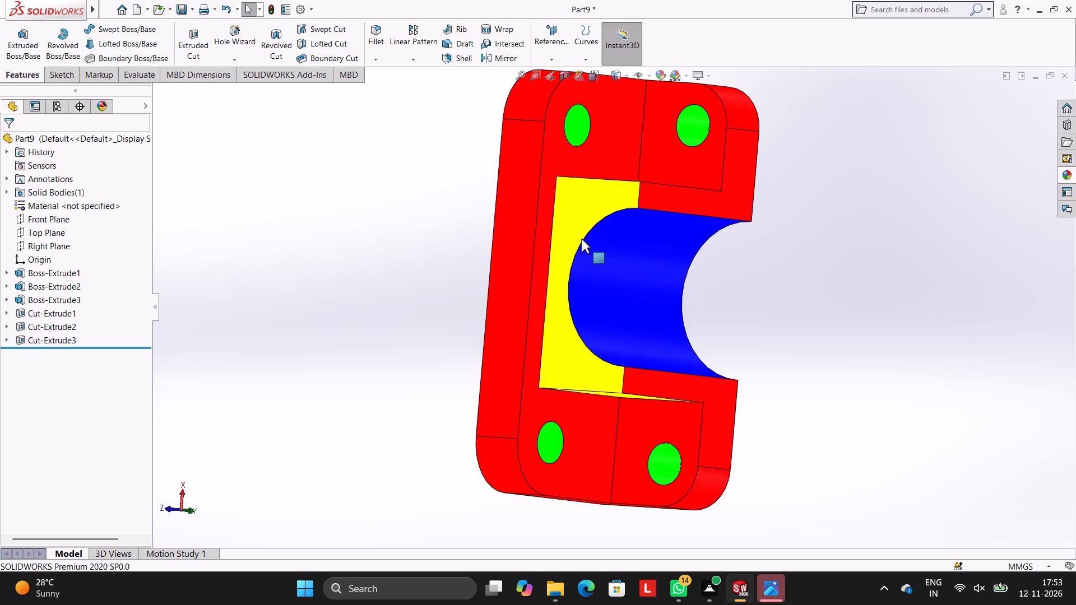
scroll(581, 239, "up", 3)
middle_click_drag(594, 243, 555, 227)
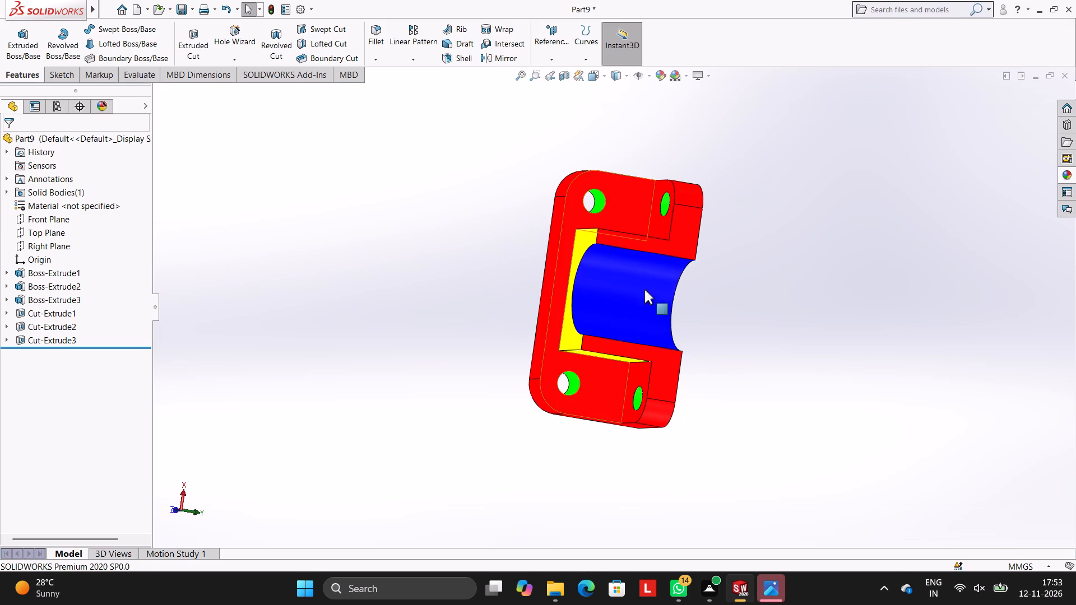
middle_click_drag(755, 322, 711, 206)
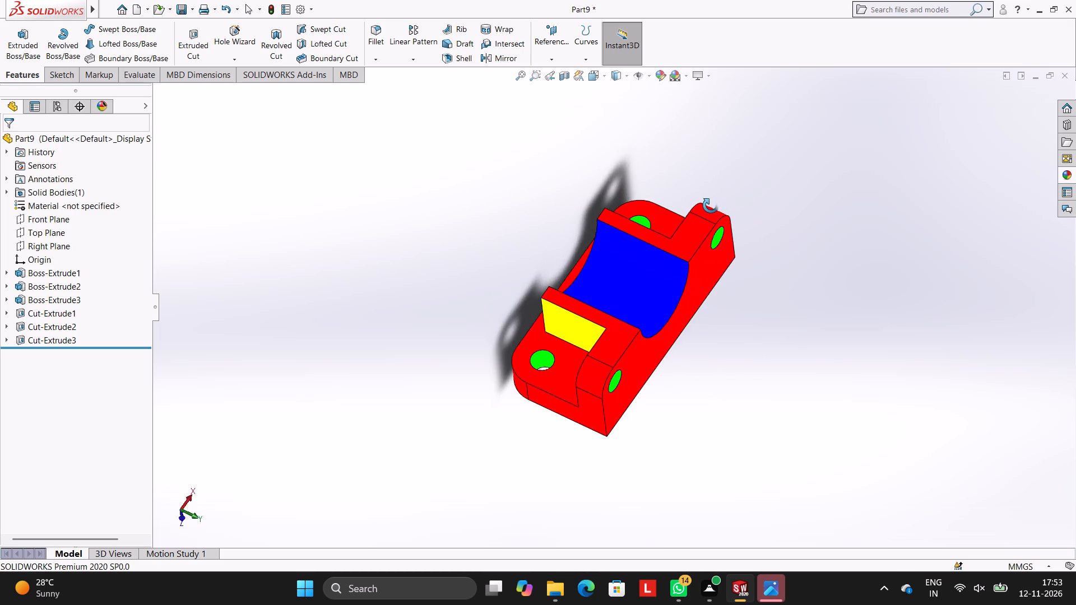
middle_click_drag(711, 206, 688, 194)
middle_click_drag(657, 318, 719, 359)
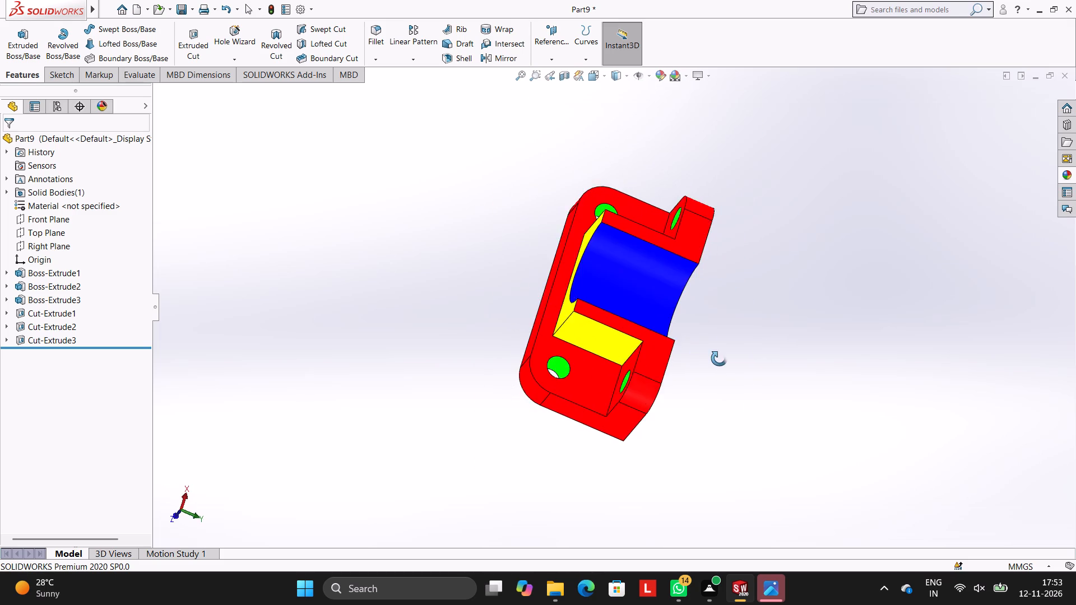
middle_click_drag(719, 359, 707, 363)
scroll(614, 376, "down", 3)
scroll(605, 329, "up", 2)
scroll(641, 273, "up", 1)
middle_click_drag(656, 275, 690, 311)
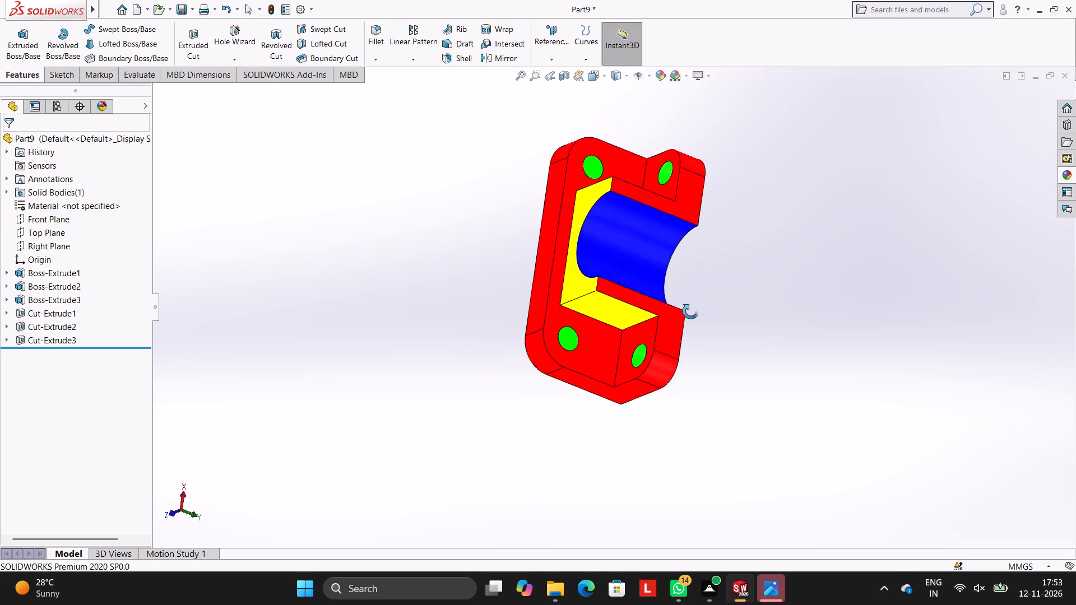
middle_click_drag(690, 311, 707, 338)
scroll(636, 381, "down", 3)
scroll(591, 283, "up", 3)
scroll(601, 267, "down", 3)
scroll(620, 168, "up", 3)
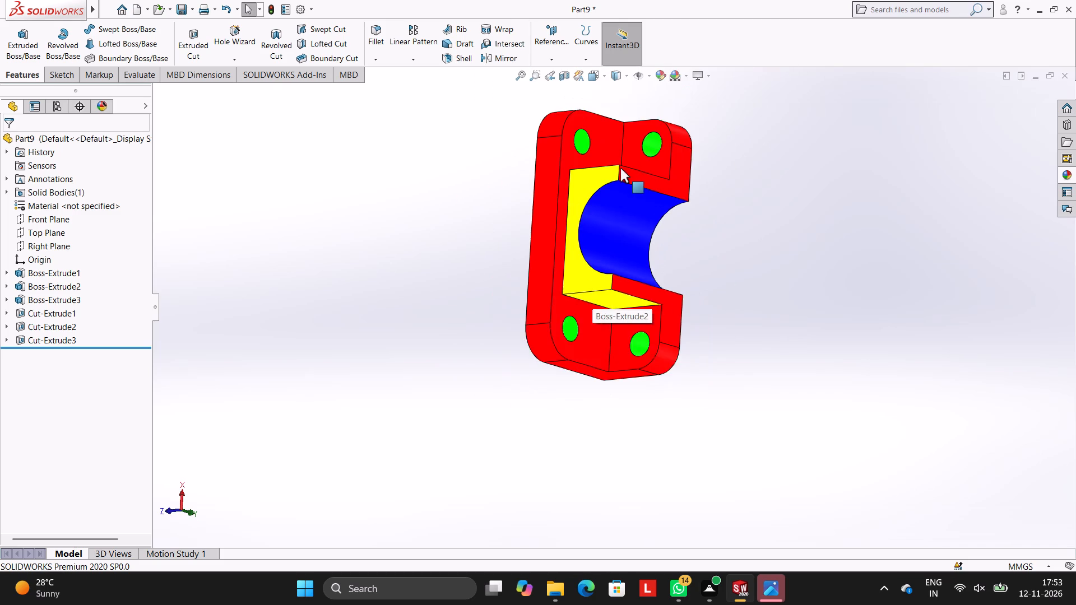
scroll(624, 168, "down", 2)
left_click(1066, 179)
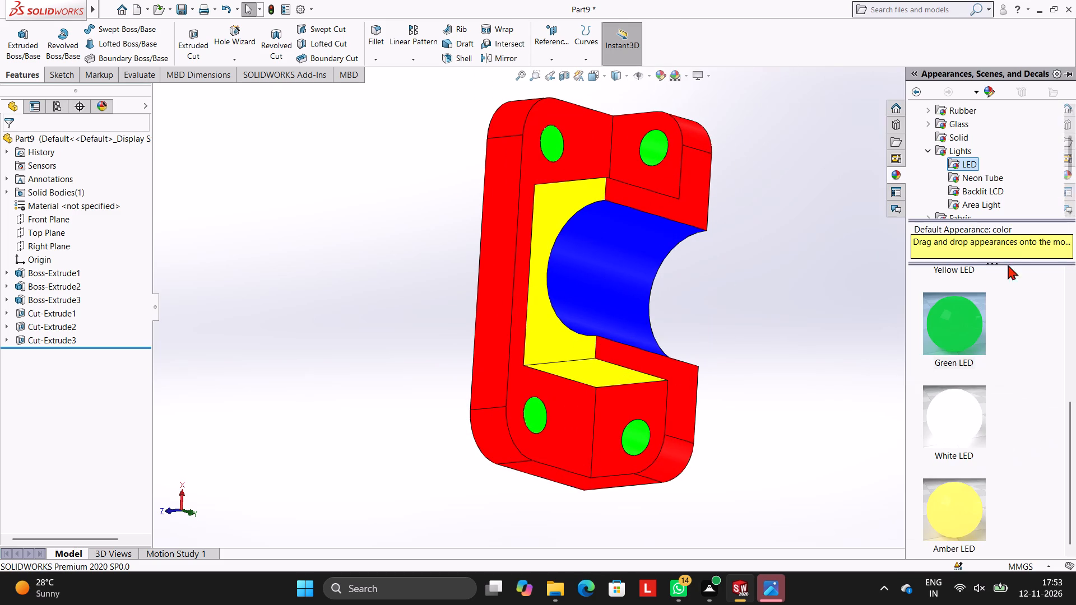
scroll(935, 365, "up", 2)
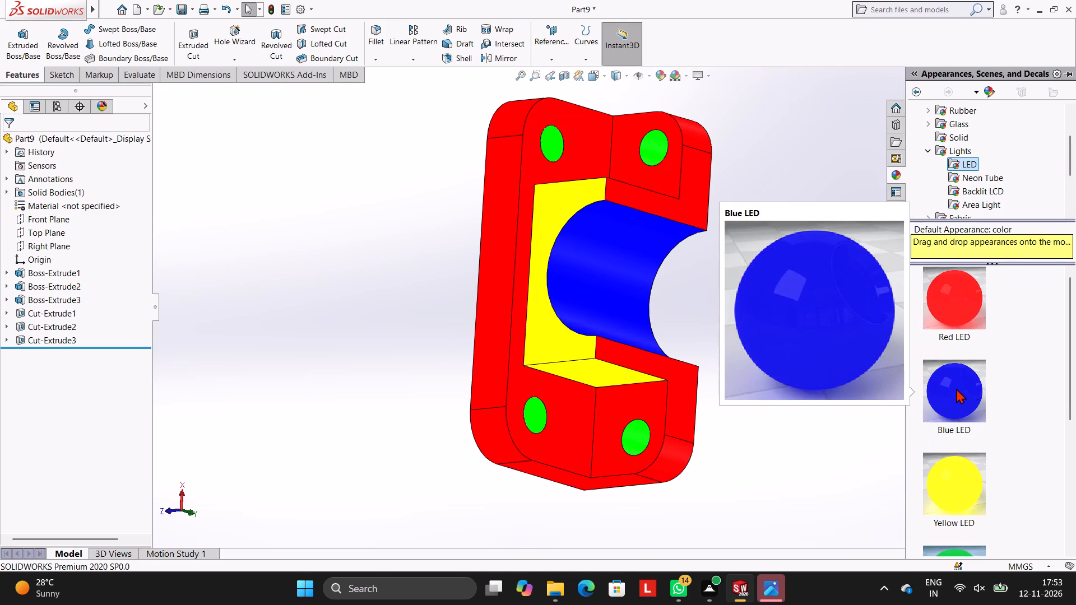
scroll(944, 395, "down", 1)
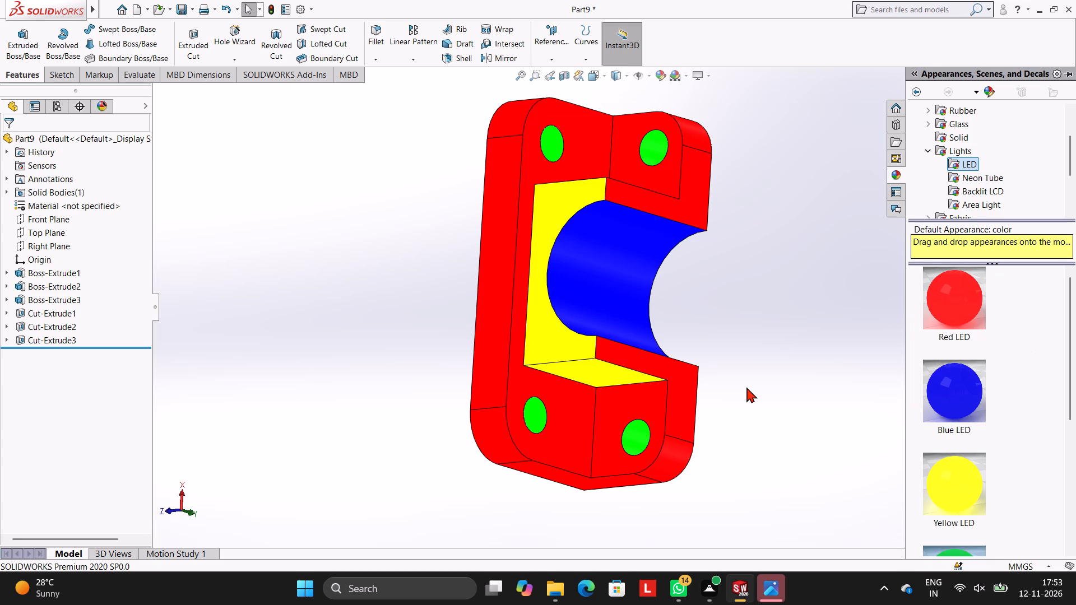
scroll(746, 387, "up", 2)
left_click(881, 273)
Inspect the back and underside of the finished bracket, and view it resting upright on its base plate.
middle_click_drag(579, 341, 749, 524)
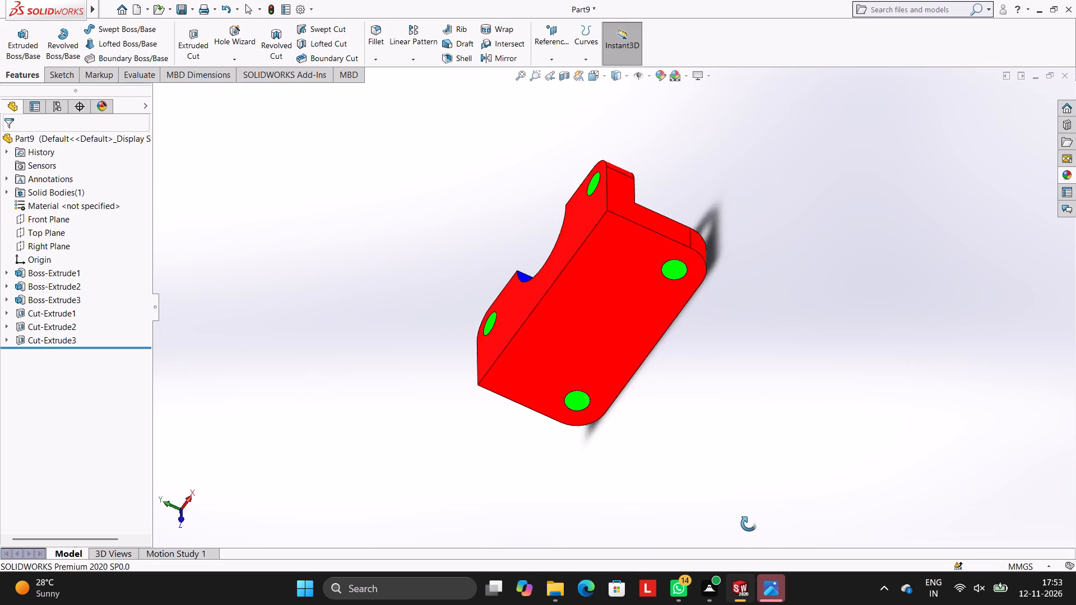
middle_click_drag(749, 524, 699, 522)
middle_click_drag(643, 263, 525, 297)
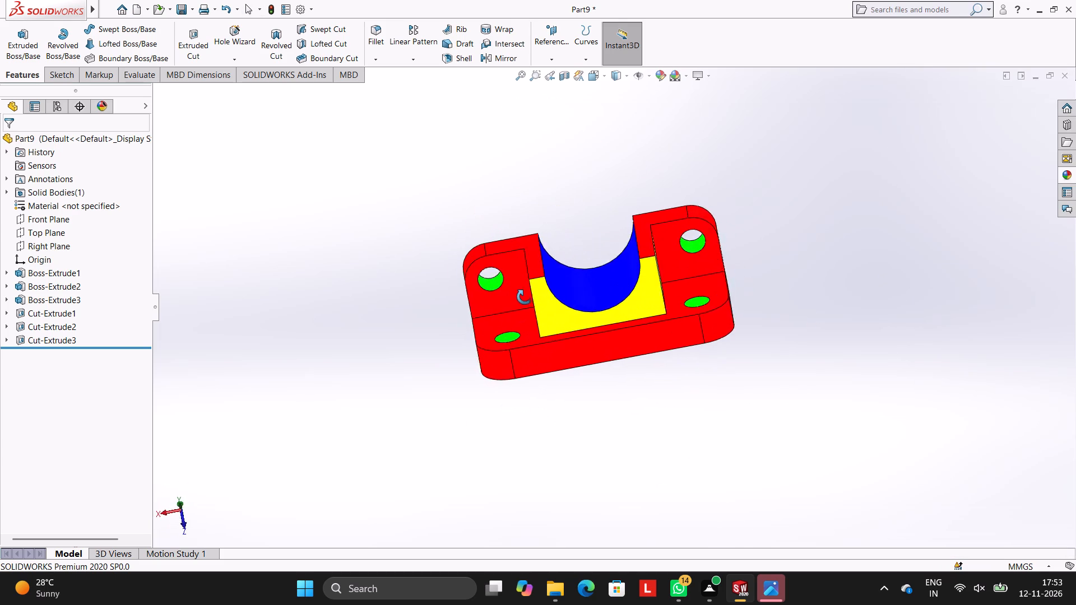
middle_click_drag(525, 297, 540, 290)
middle_click_drag(857, 297, 874, 297)
scroll(749, 263, "up", 1)
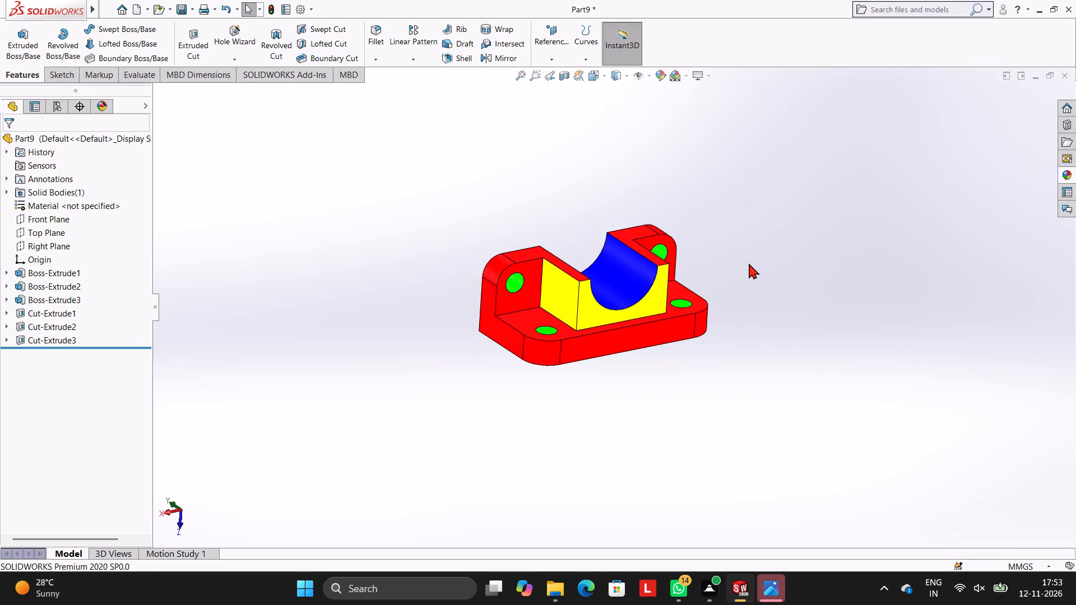
scroll(749, 263, "down", 1)
scroll(522, 309, "up", 1)
scroll(522, 309, "down", 1)
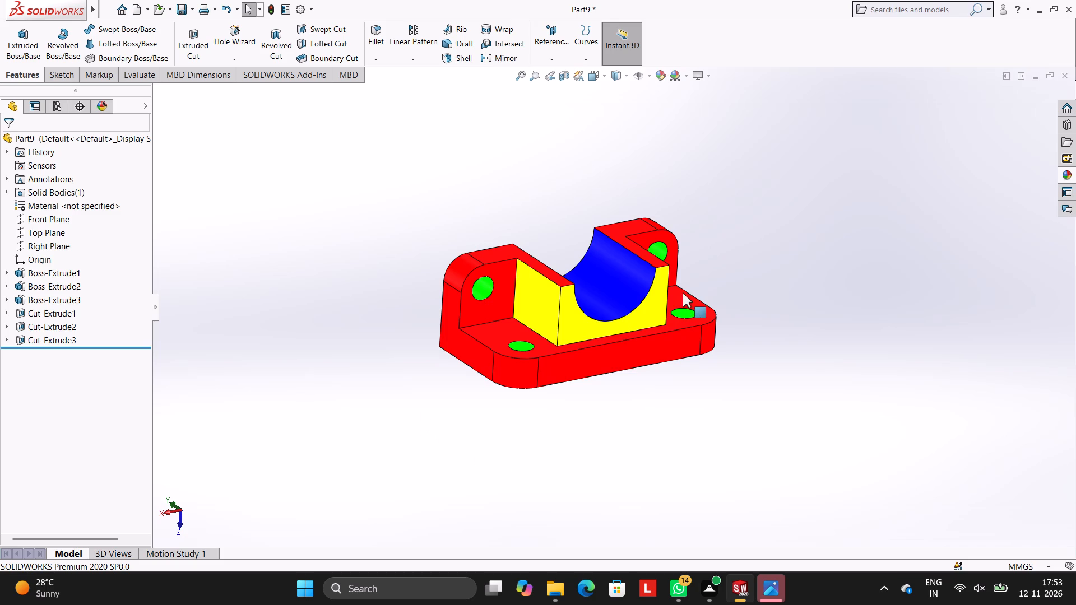
key("Escape")
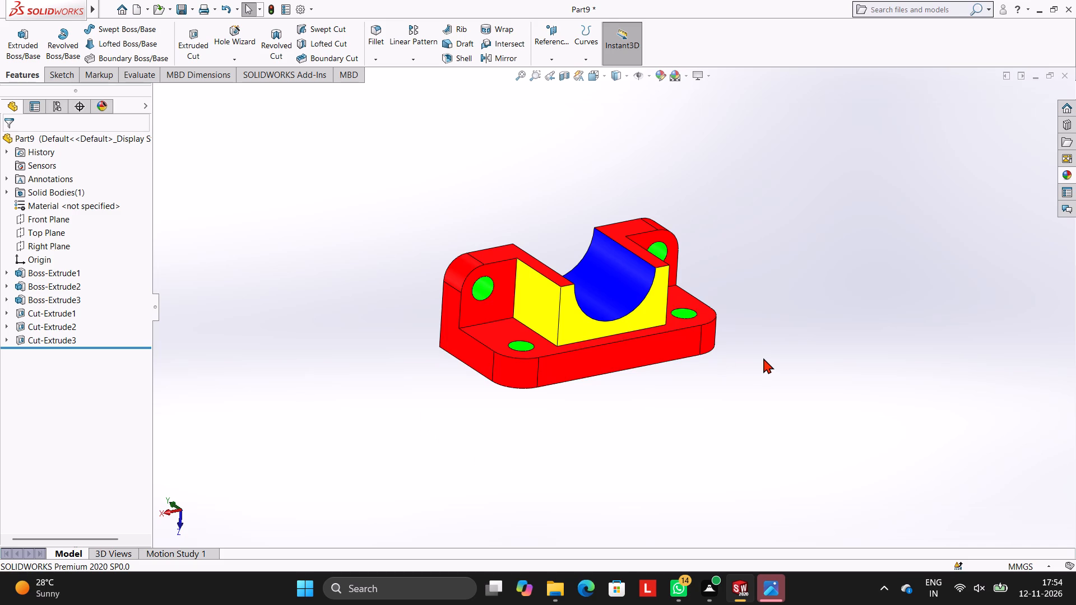
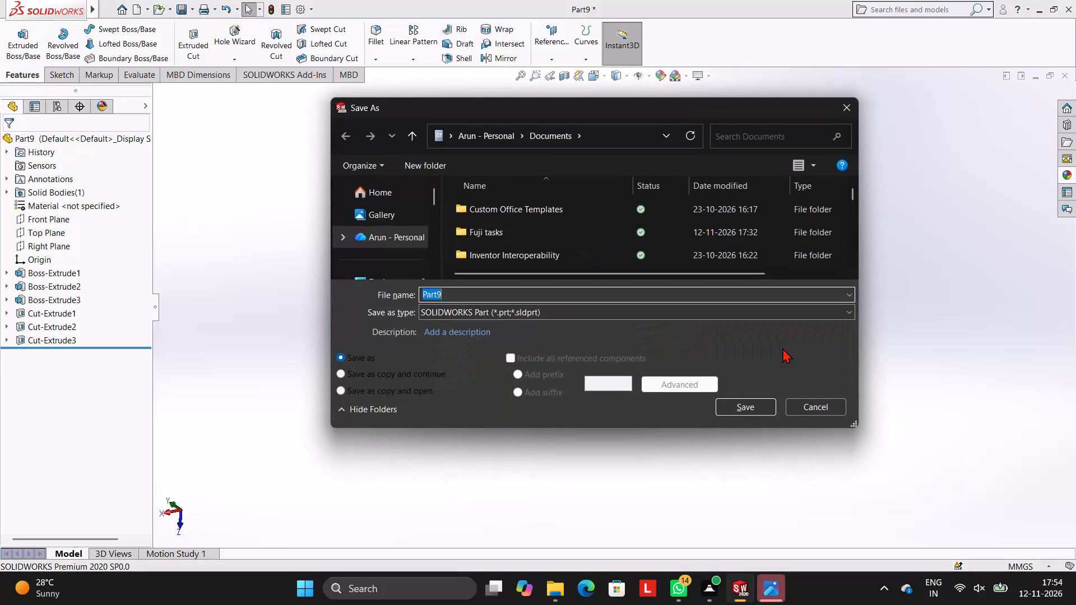
Save the part in the Documents folder as SADDLE BLOCK WITH HALF ROUND CRADLE AND CORNER LUGS, in SOLIDWORKS Part format.
type("SADD")
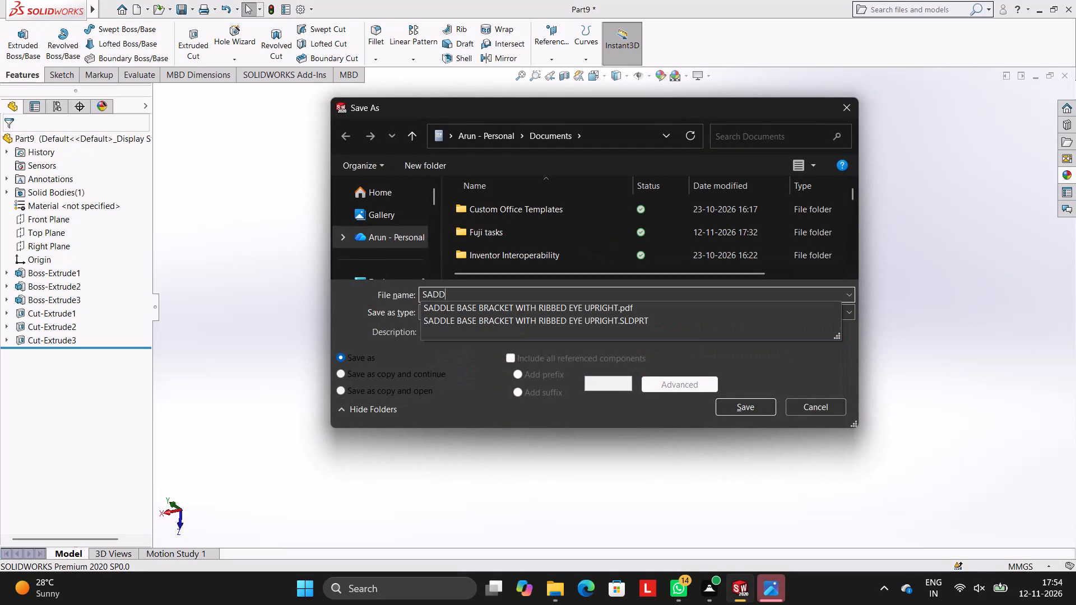
type("LE")
key("space")
type("BLOCK")
key("space")
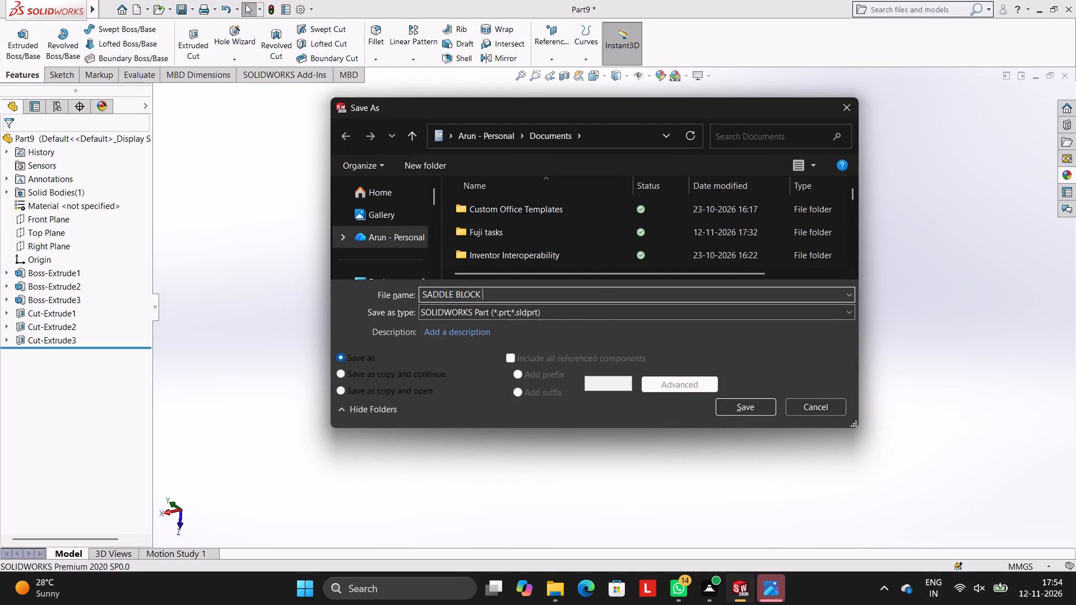
type("WITH")
key("space")
type("HA")
key("l")
type("F")
key("space")
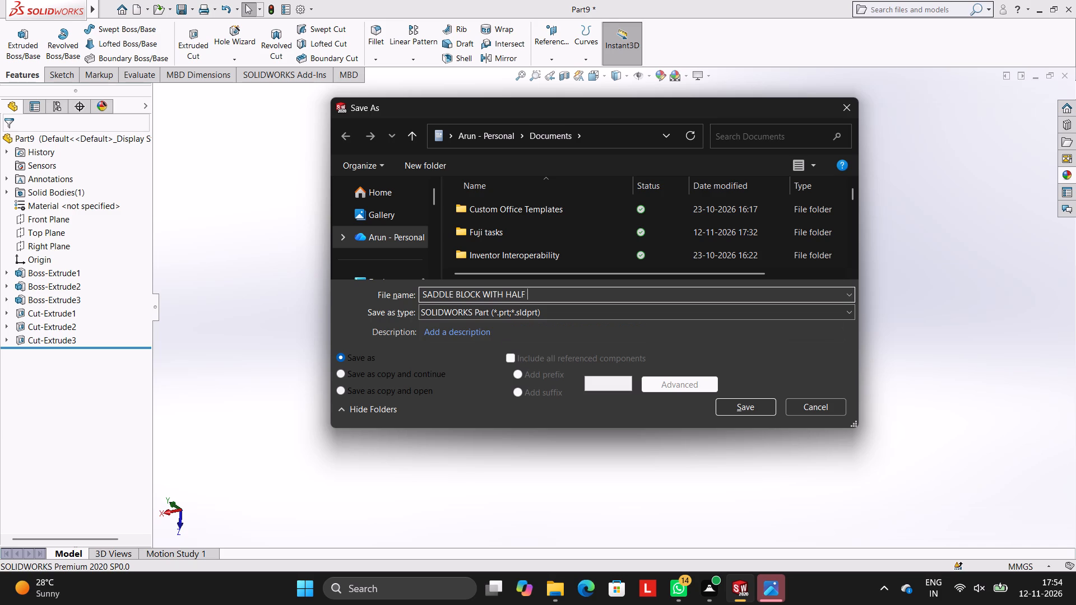
type("ROUND")
key("space")
type("CA")
key("BackSpace")
type("RA")
type("DLE")
key("space")
type("AND")
key("space")
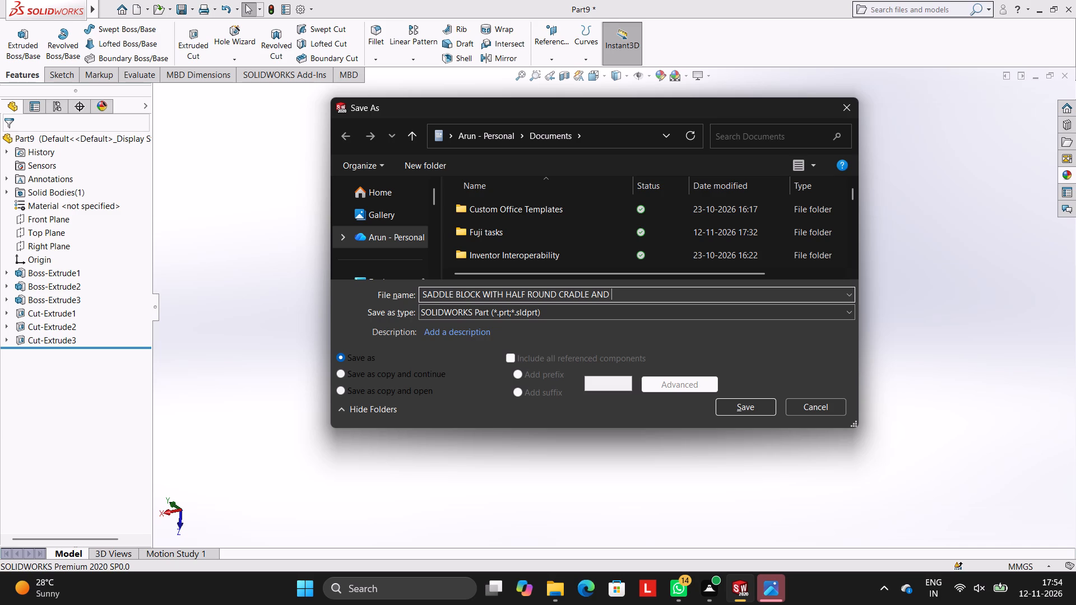
key("c")
key("o")
key("r")
type("NER")
key("space")
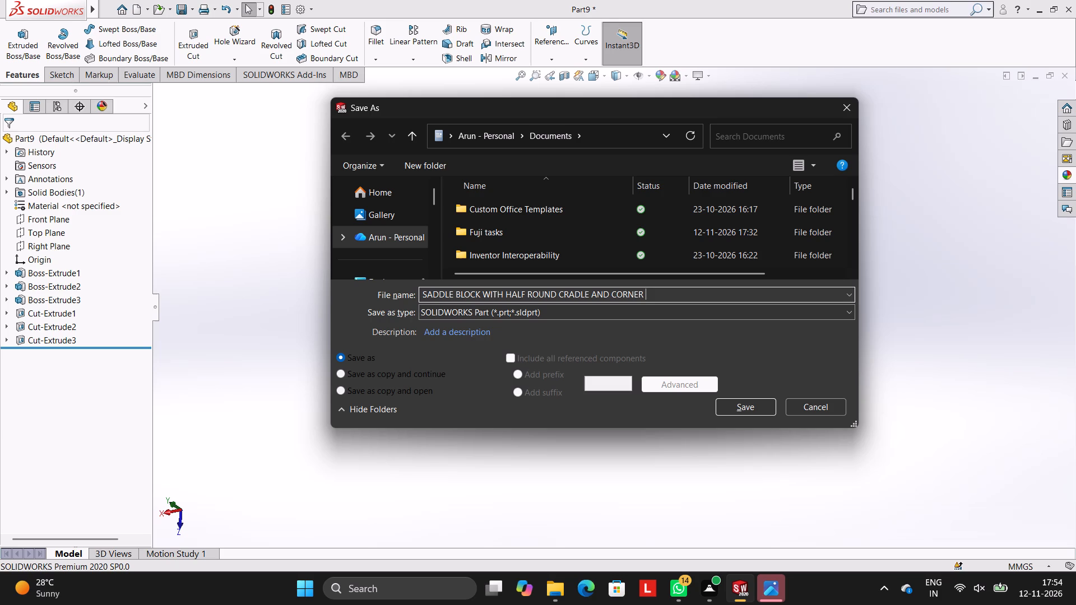
type("LU")
type("NG")
key("space")
key("BackSpace")
key("BackSpace")
key("BackSpace")
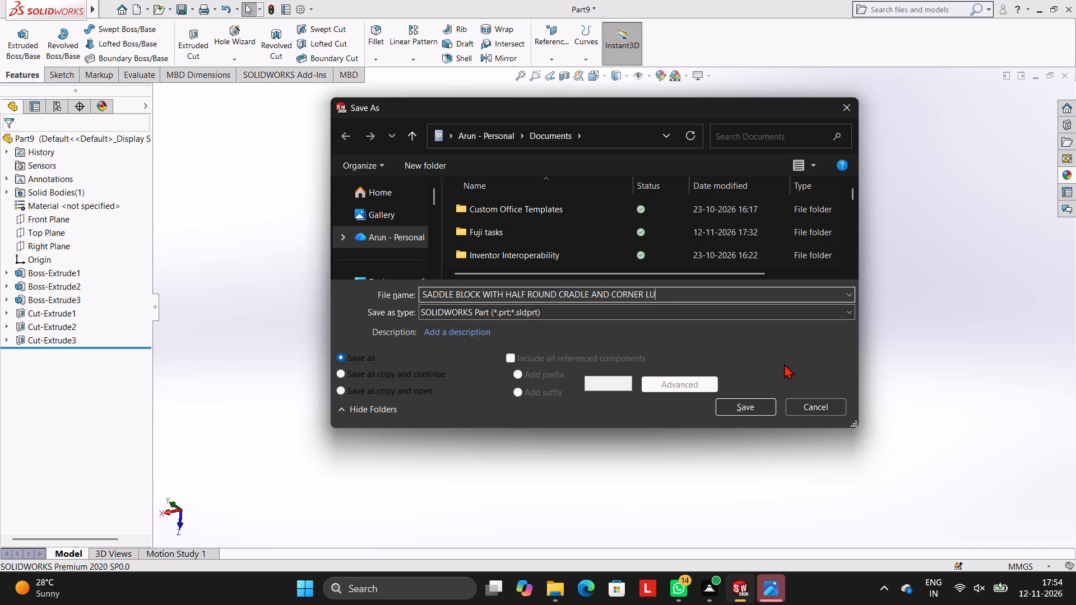
type("GS")
key("space")
left_click(741, 400)
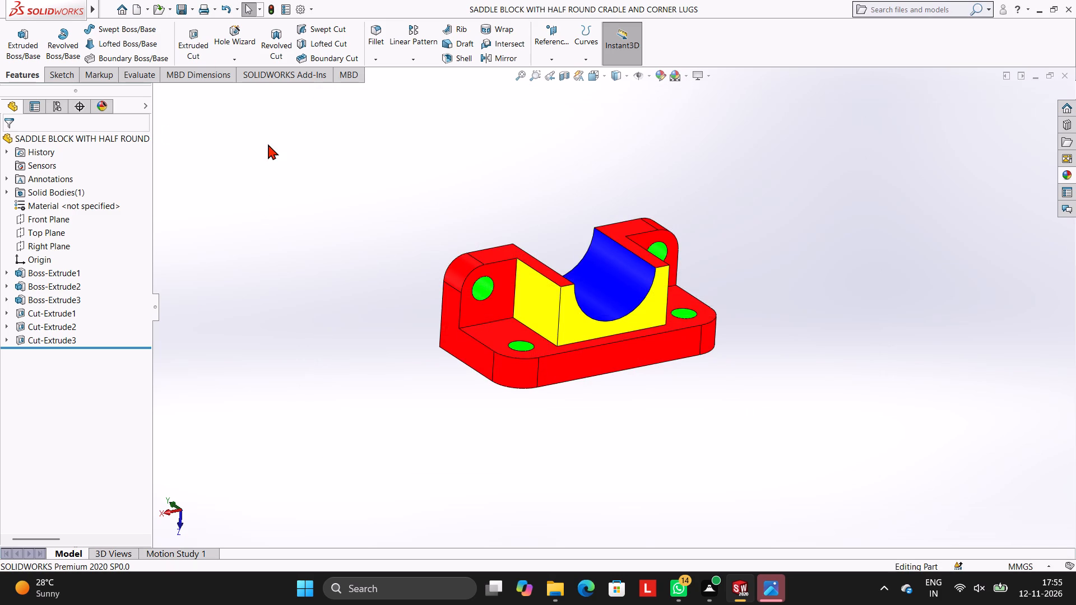
Save a copy of the part as an Adobe Portable Document Format (PDF) file under the same name in Documents.
left_click(193, 8)
left_click(201, 38)
left_click(625, 306)
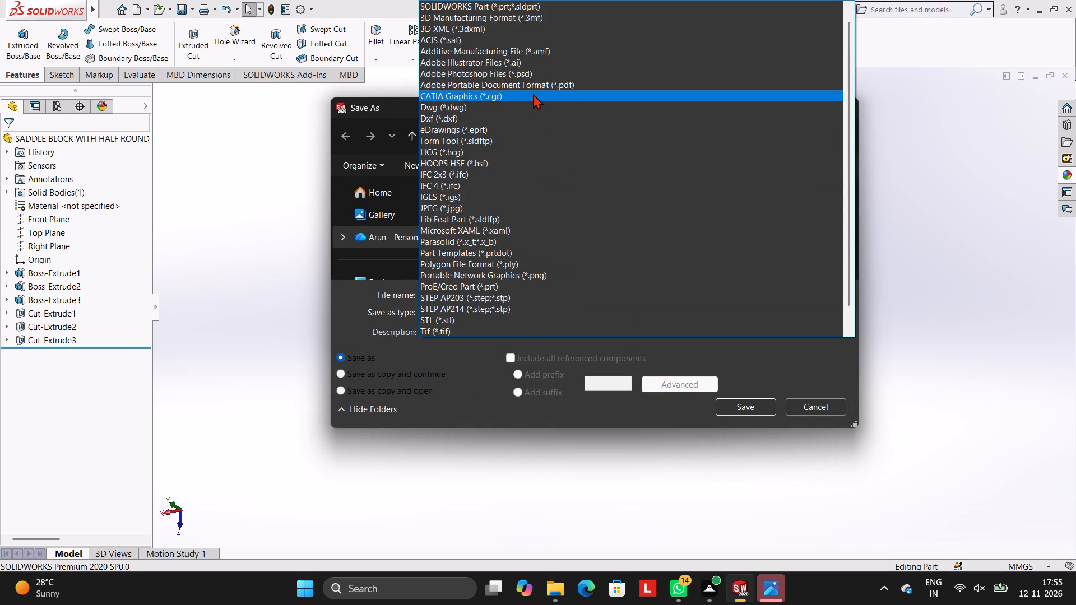
left_click(531, 81)
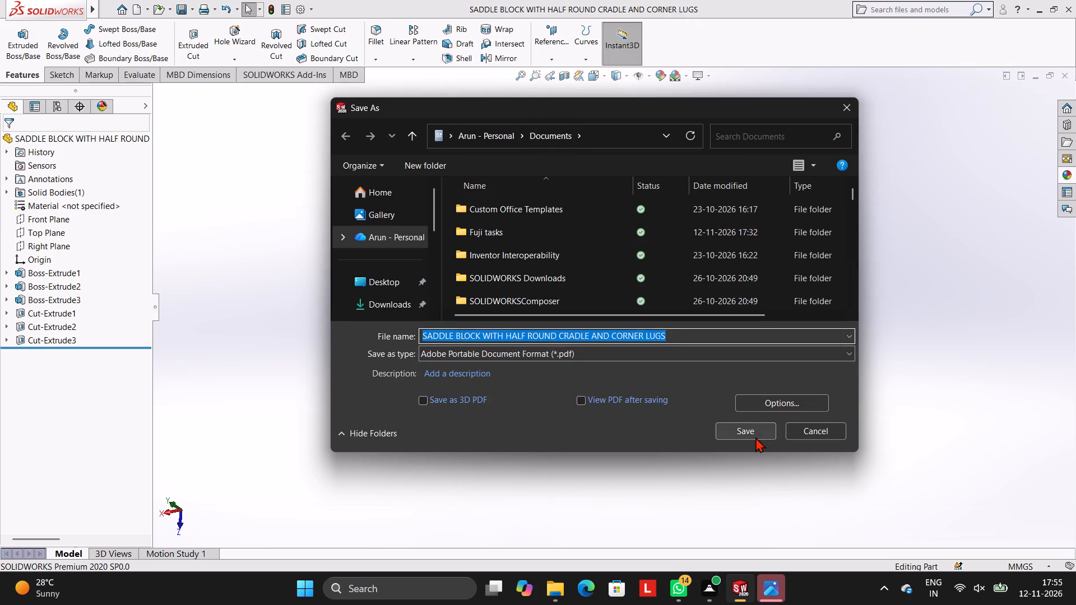
left_click(757, 424)
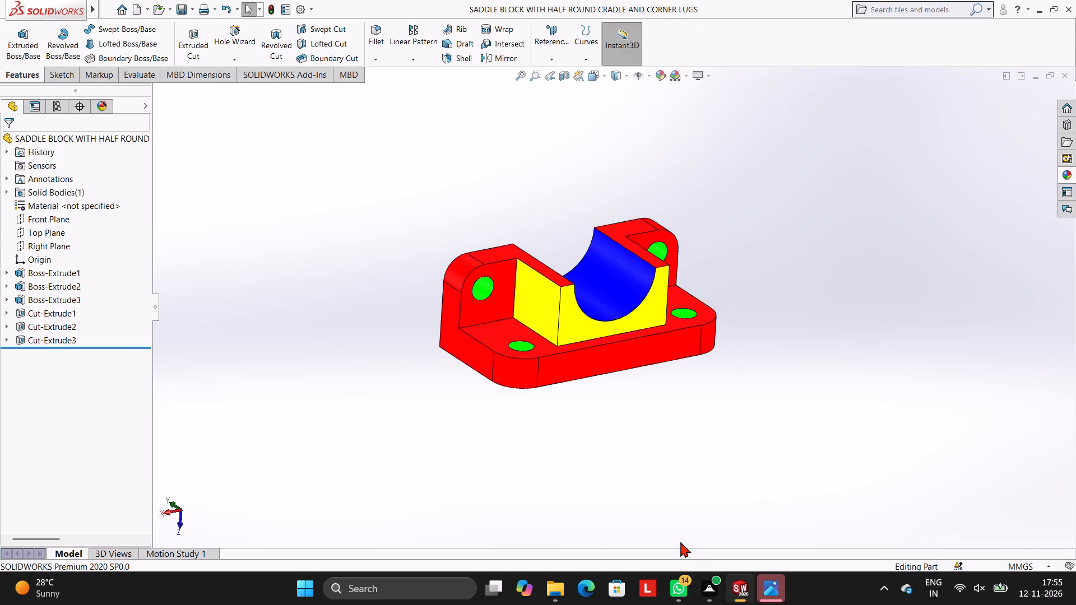